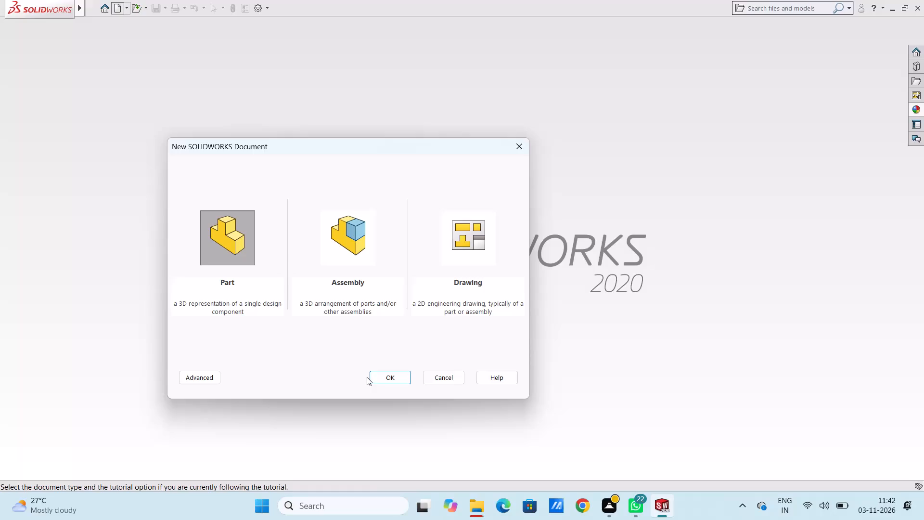
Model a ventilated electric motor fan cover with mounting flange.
Create a new part document.
left_click(376, 376)
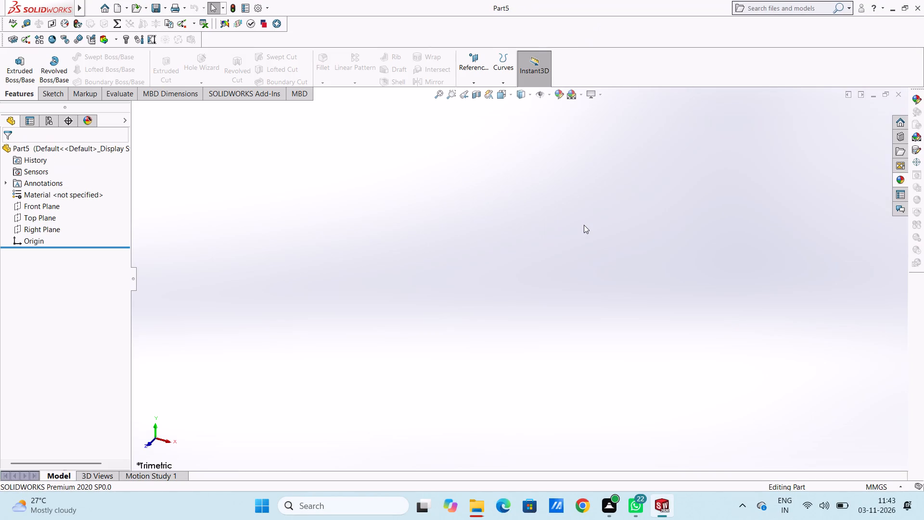
Start a new sketch on the Top Plane.
left_click(47, 219)
left_click(53, 206)
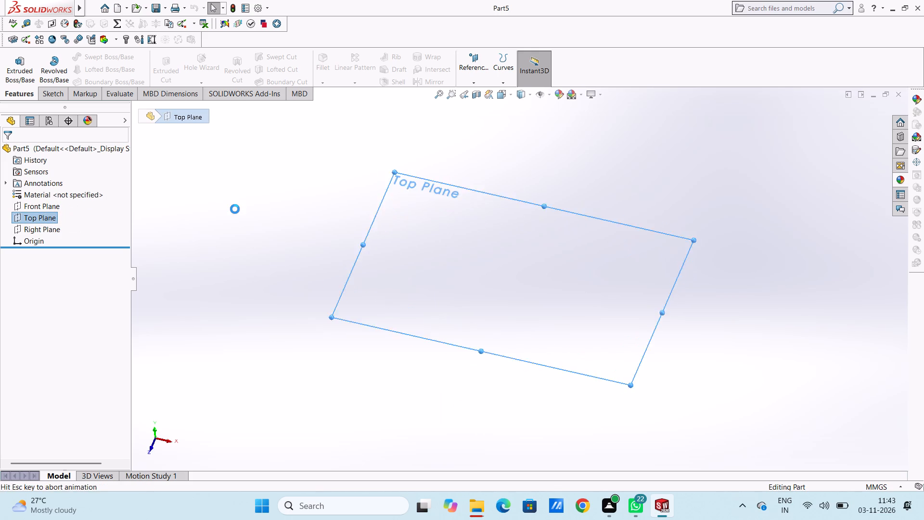
left_click(236, 208)
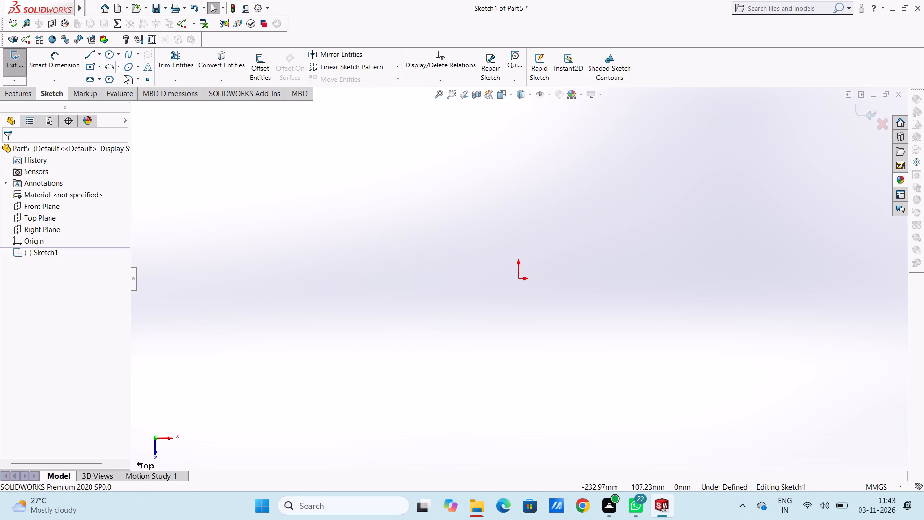
Sketch a circle centred on the origin with a radius of 120 mm.
left_click(104, 51)
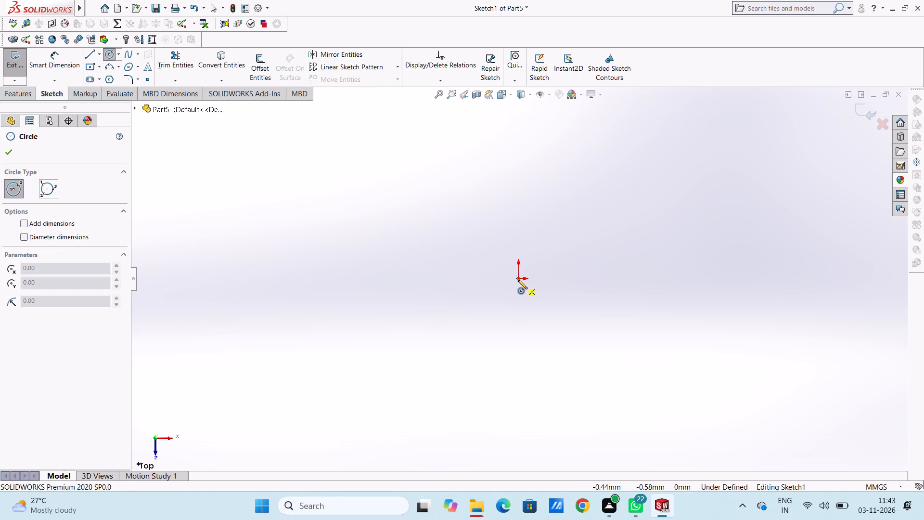
left_click(518, 280)
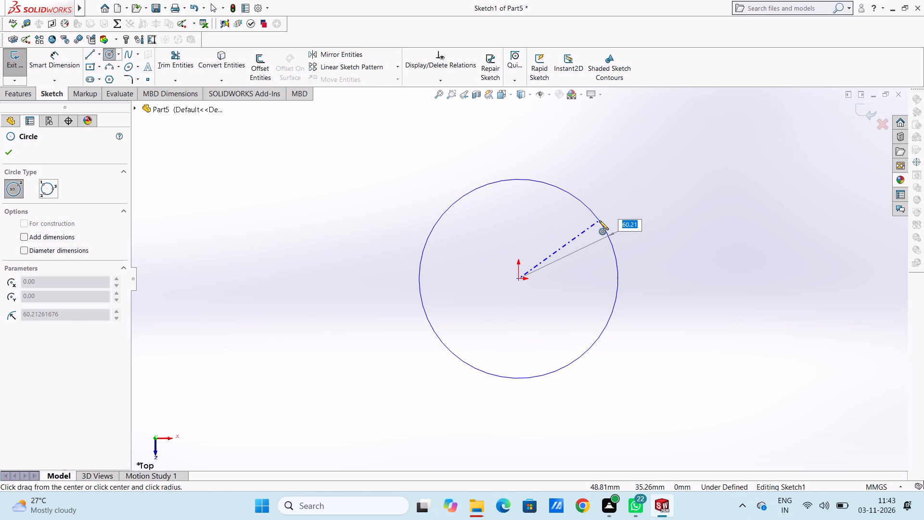
type("120")
key("Return")
scroll(596, 222, "down", 4)
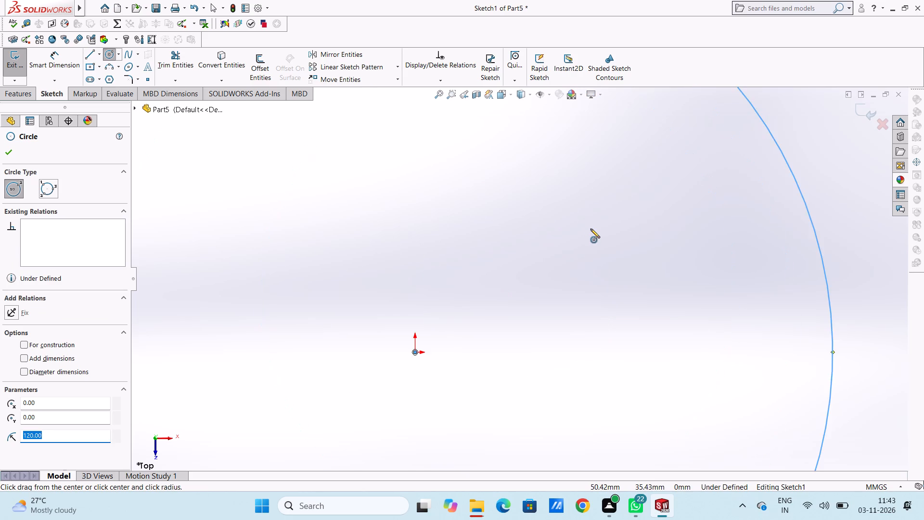
scroll(590, 229, "up", 8)
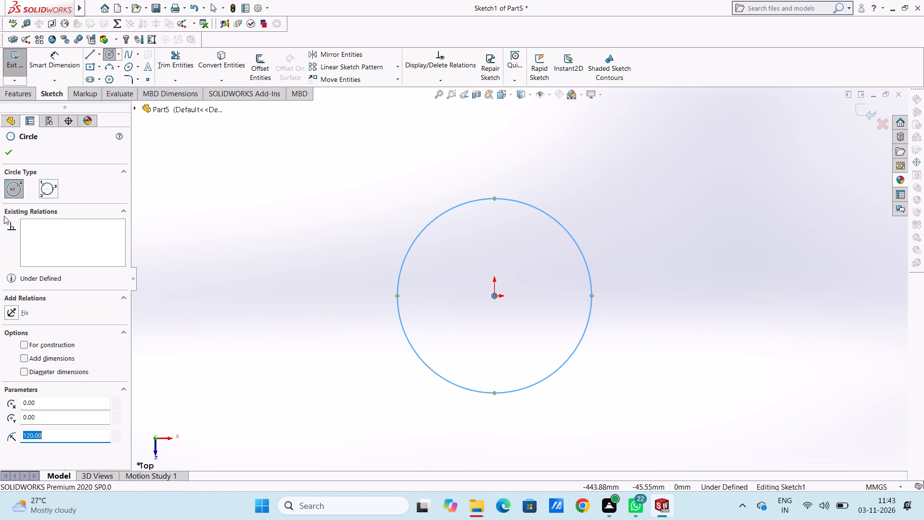
left_click(5, 150)
left_click(228, 261)
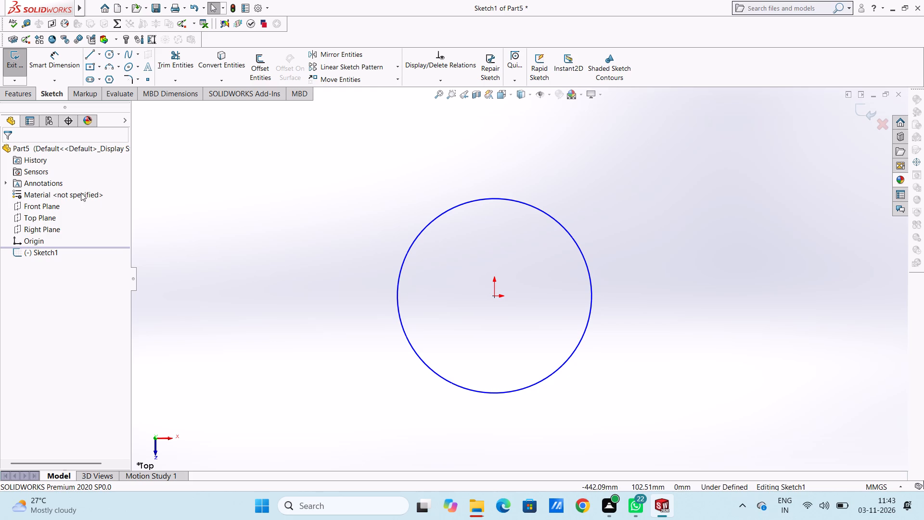
Add a diameter dimension to the large circle, keeping its drawn size.
left_click(61, 62)
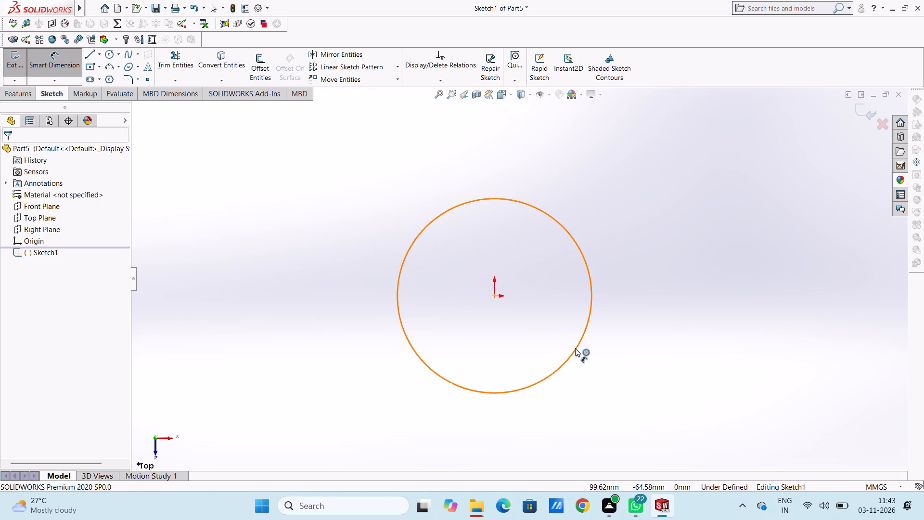
left_click(575, 348)
left_click(744, 414)
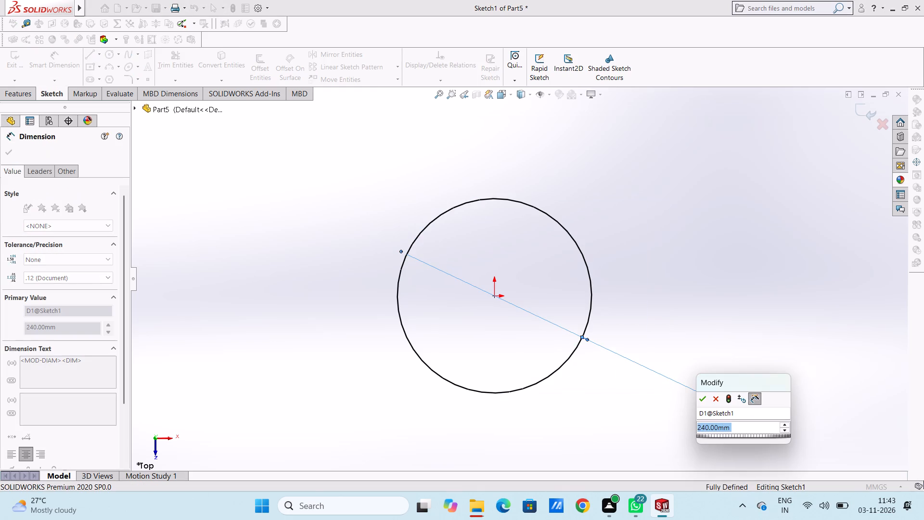
left_click(702, 398)
left_click(700, 341)
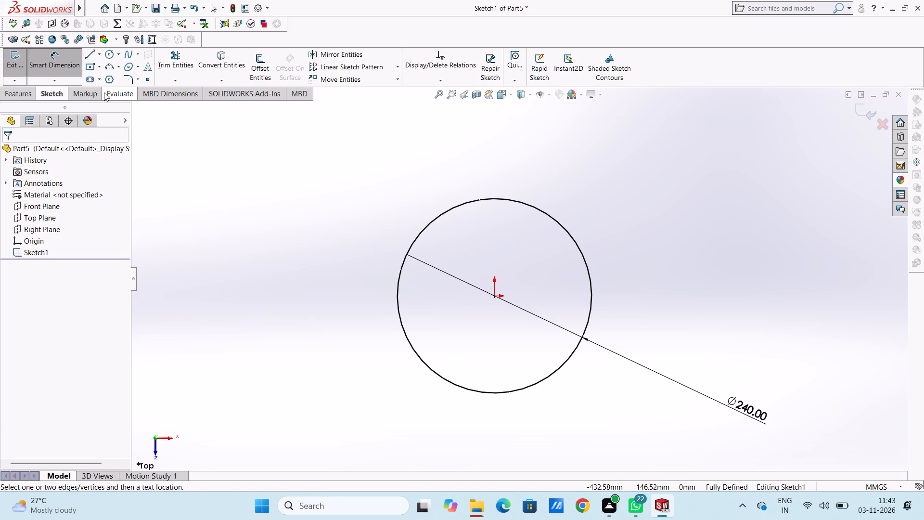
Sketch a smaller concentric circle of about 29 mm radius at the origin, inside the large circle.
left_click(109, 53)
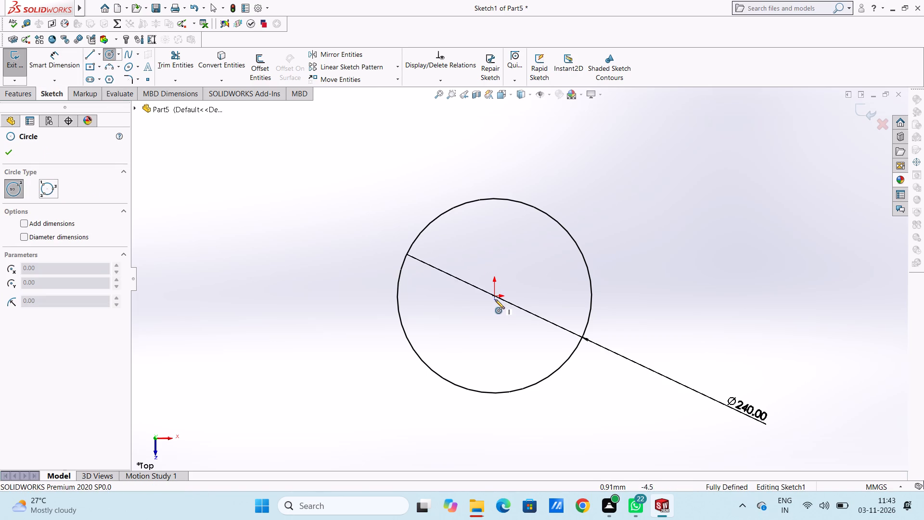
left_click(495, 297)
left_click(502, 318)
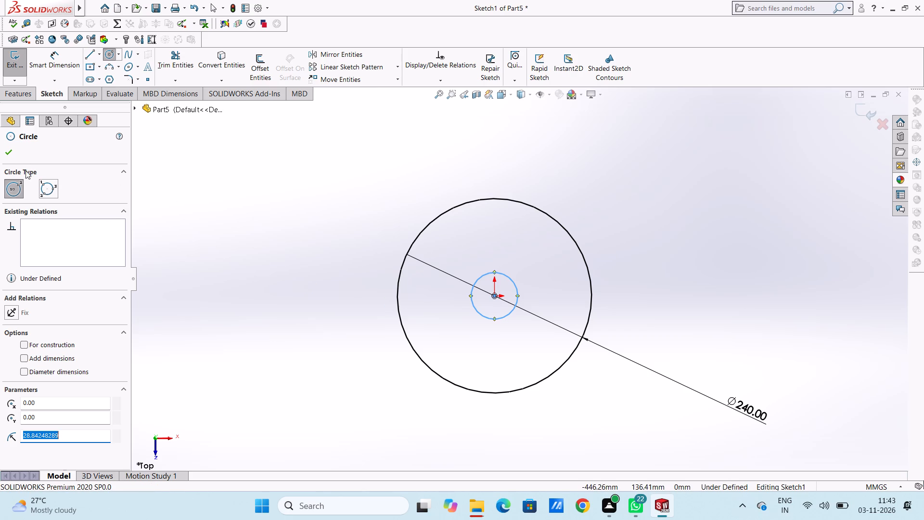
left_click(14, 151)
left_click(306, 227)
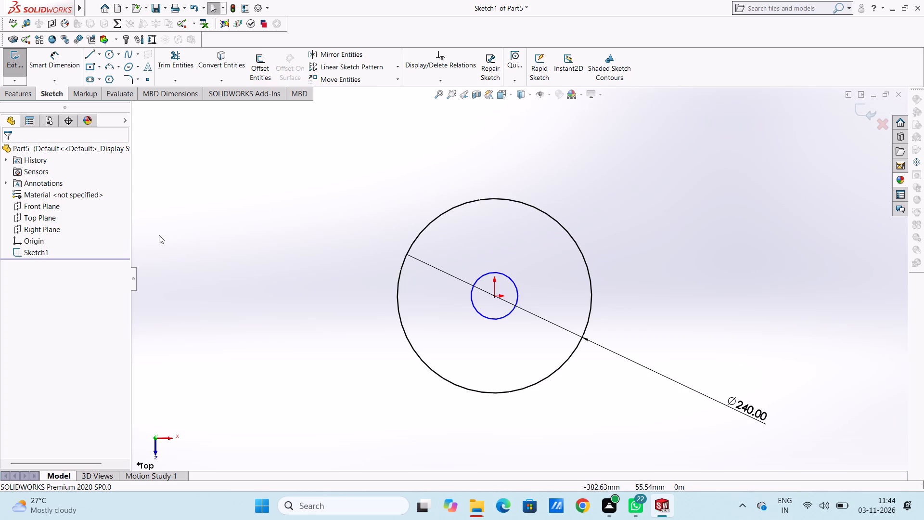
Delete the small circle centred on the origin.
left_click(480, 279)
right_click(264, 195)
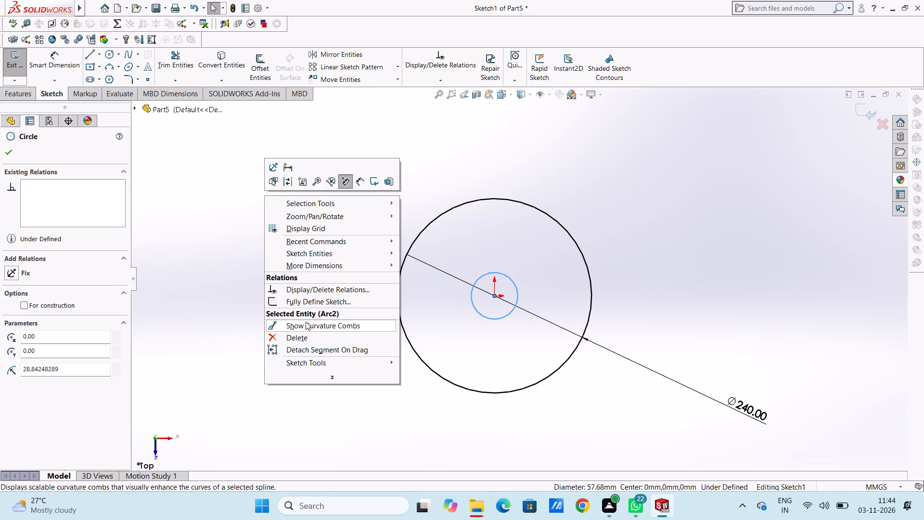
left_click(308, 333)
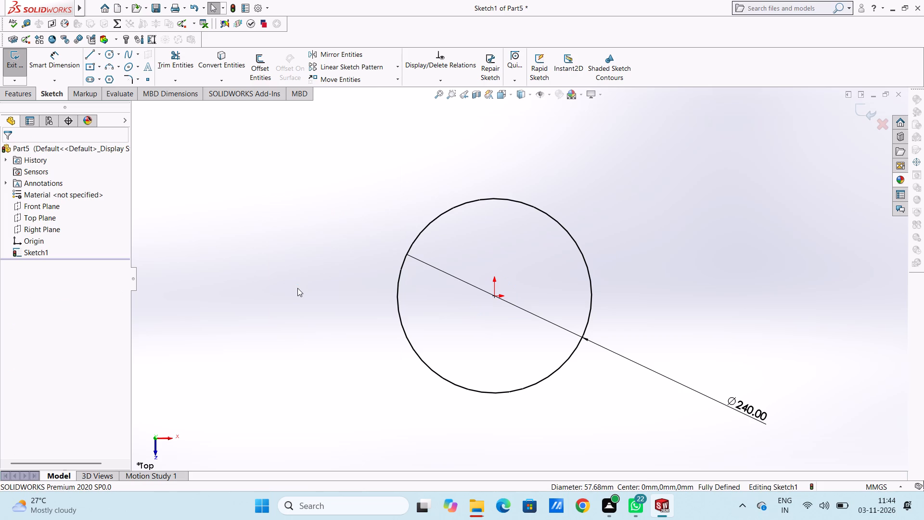
Sketch a circle of 20 mm radius level with the origin, centred about 289 mm to the left of it.
scroll(377, 309, "up", 3)
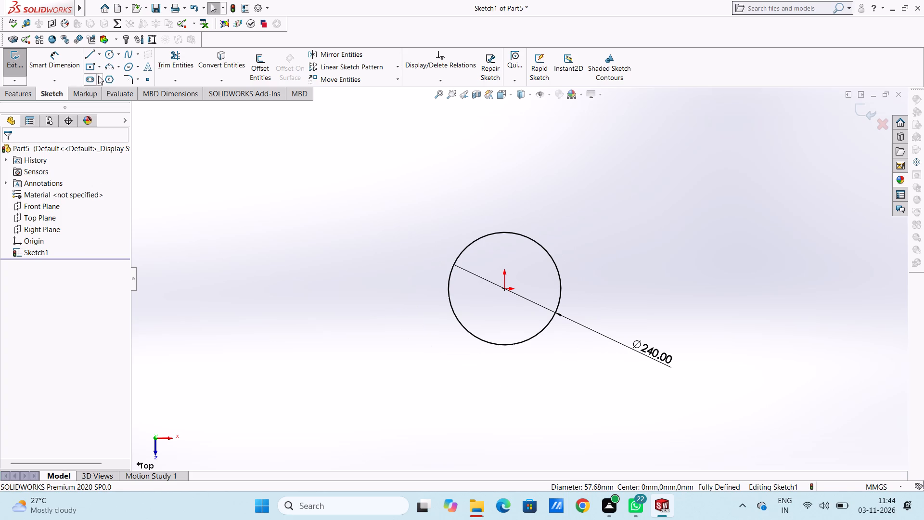
left_click(108, 51)
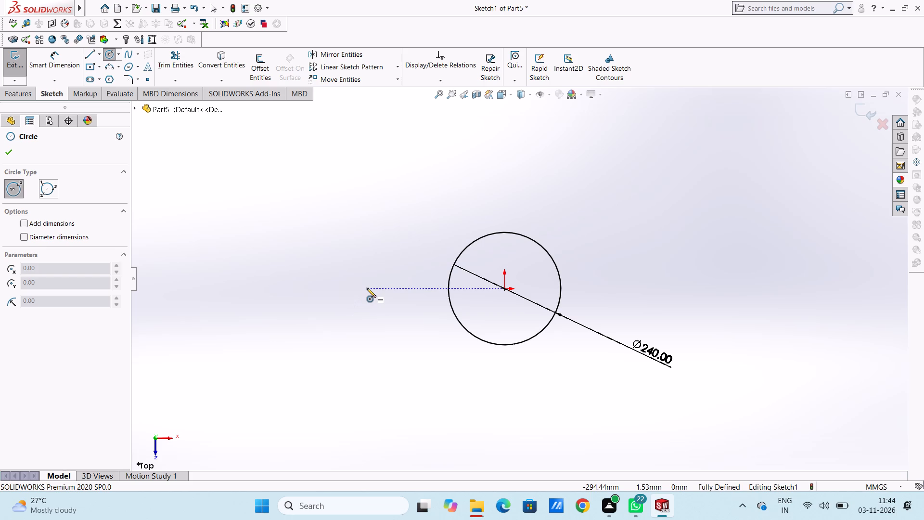
left_click(369, 288)
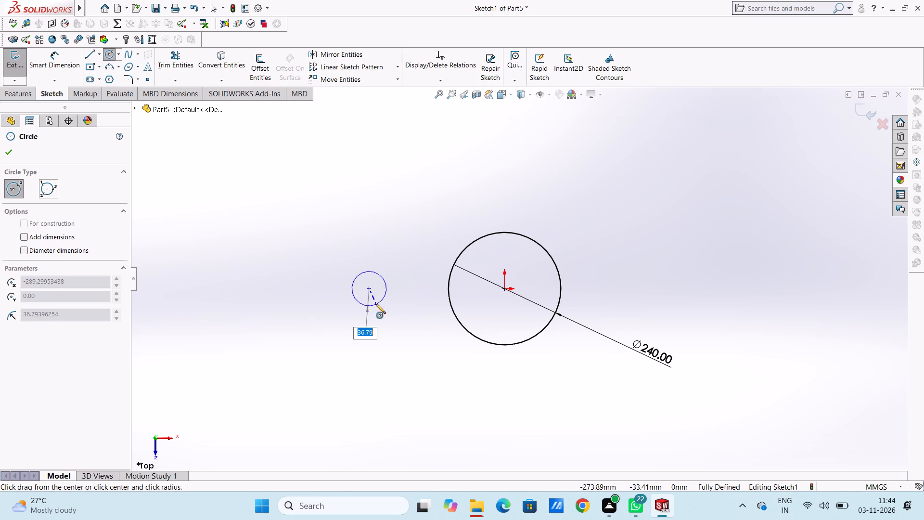
type("20")
key("Return")
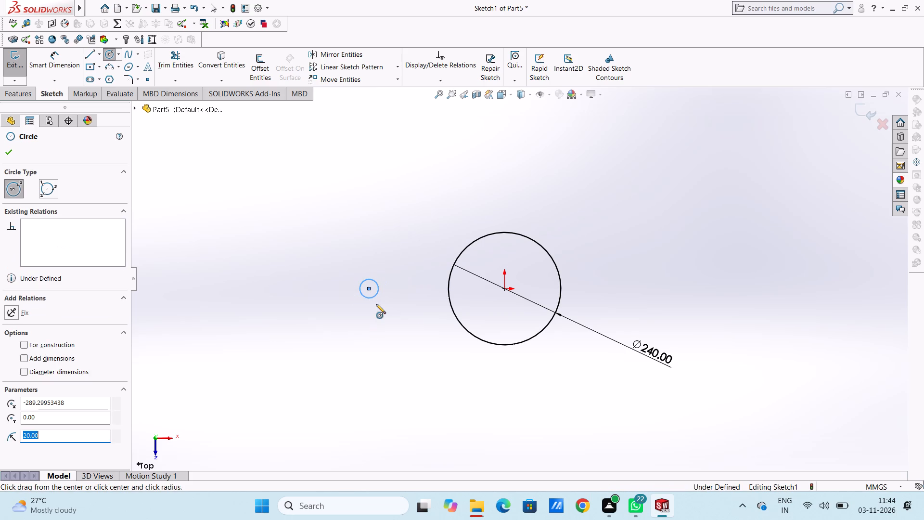
Sketch a concentric circle of 10 mm radius inside the small circle left of the large one.
scroll(399, 282, "down", 2)
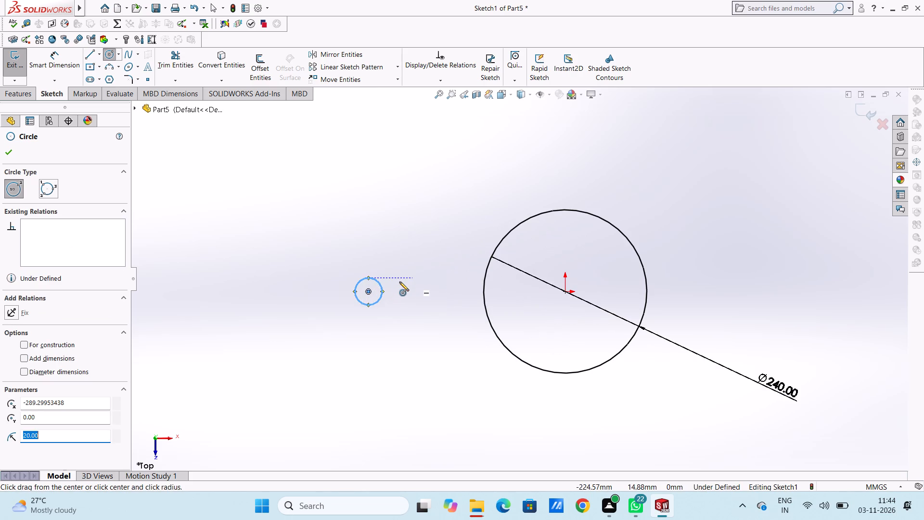
scroll(566, 295, "down", 2)
scroll(566, 294, "up", 3)
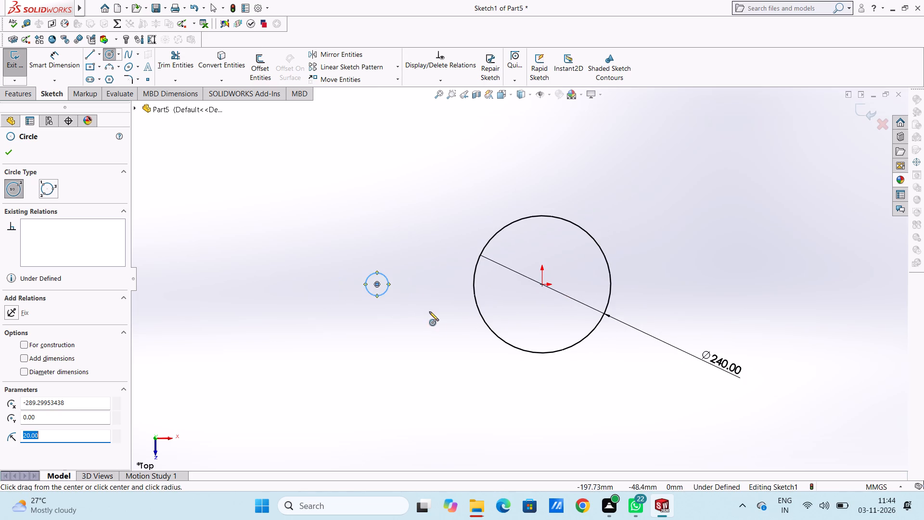
scroll(426, 283, "down", 2)
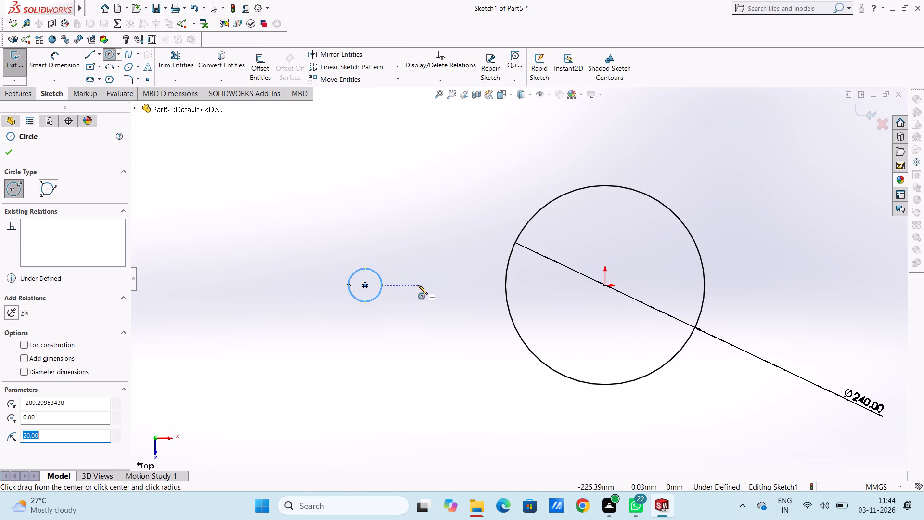
scroll(372, 286, "down", 3)
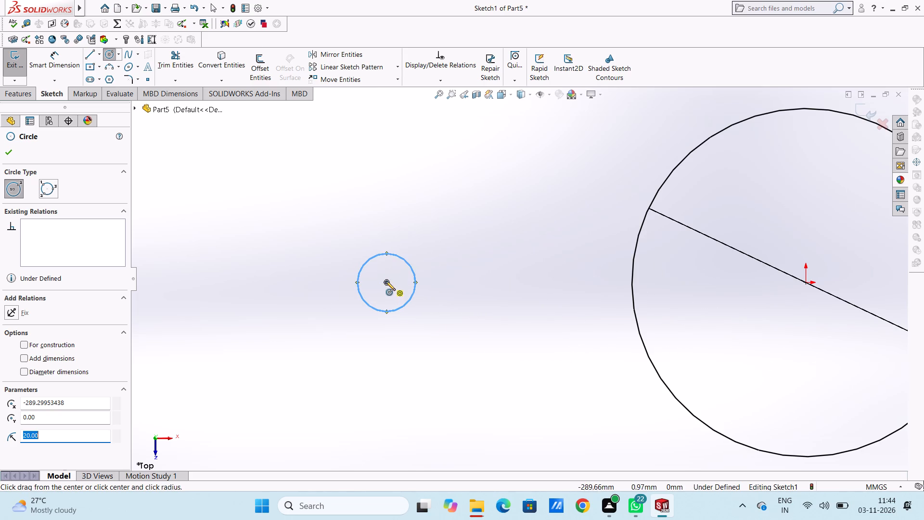
left_click(386, 281)
type("10")
key("Return")
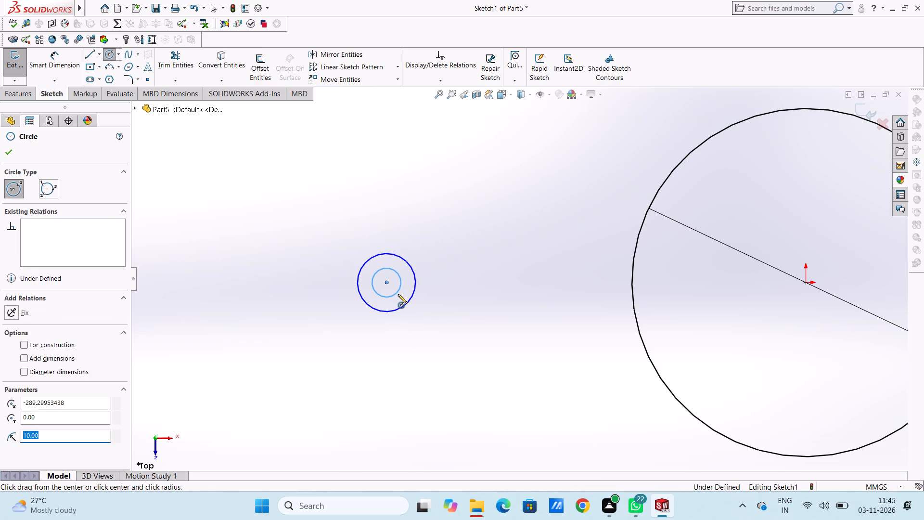
scroll(414, 296, "up", 4)
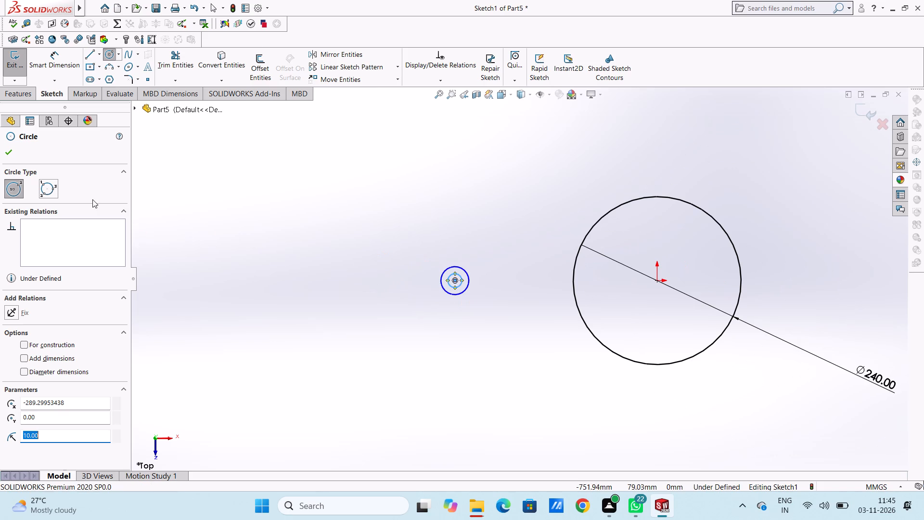
left_click(13, 156)
left_click(238, 230)
Add diameter dimensions to both small concentric circles, keeping their drawn sizes.
scroll(607, 283, "up", 4)
scroll(621, 296, "down", 3)
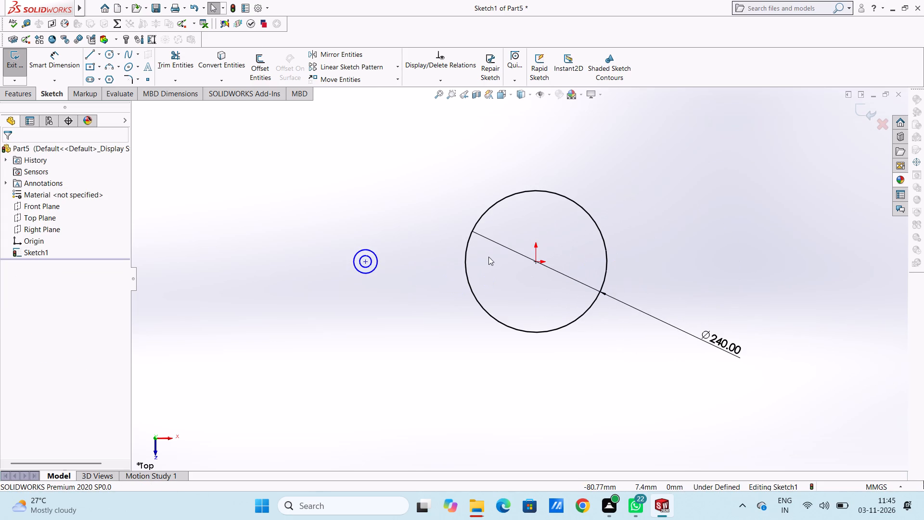
left_click(55, 59)
left_click(366, 249)
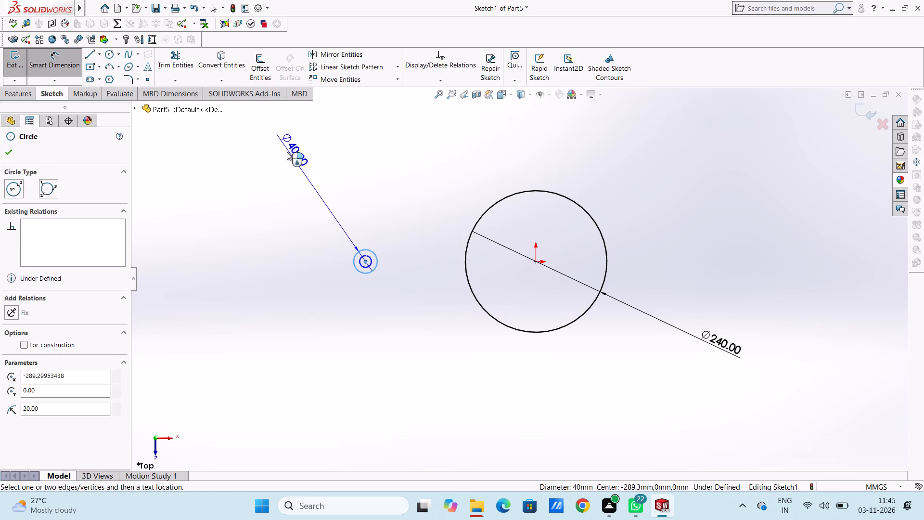
left_click(282, 151)
left_click(241, 138)
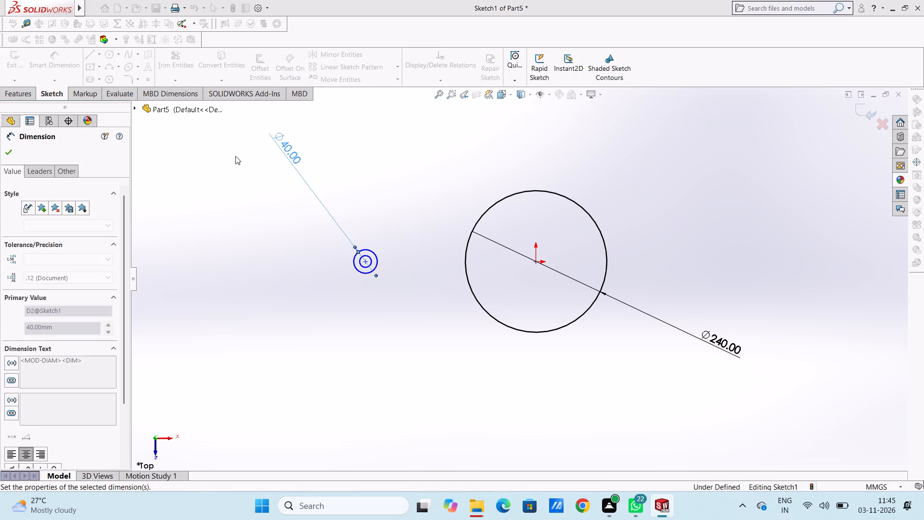
left_click(235, 156)
left_click(361, 266)
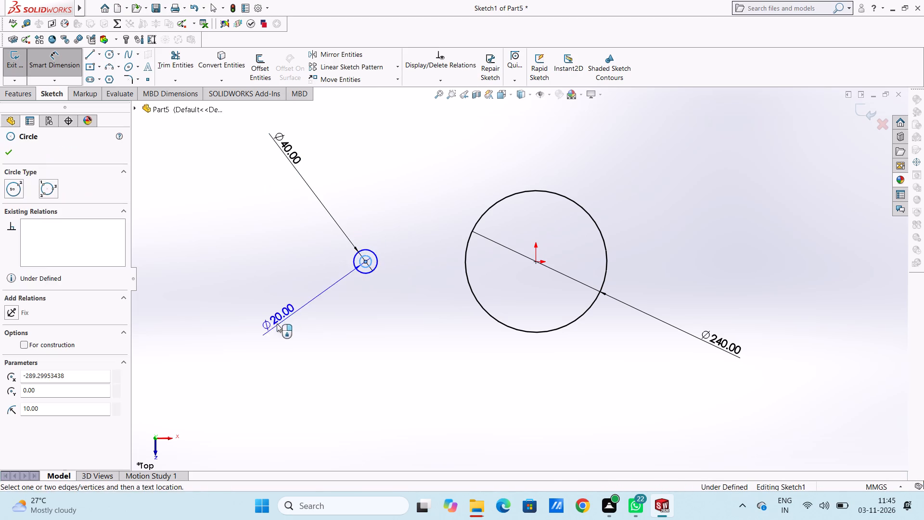
left_click(249, 328)
left_click(209, 312)
left_click(247, 266)
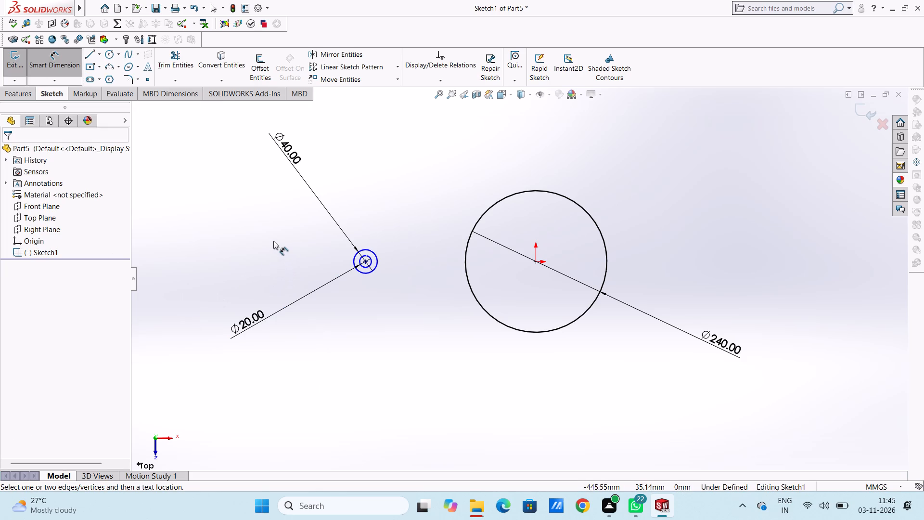
Dimension the horizontal distance between the small circles' centre and the origin and set it to 200 mm.
scroll(465, 313, "down", 1)
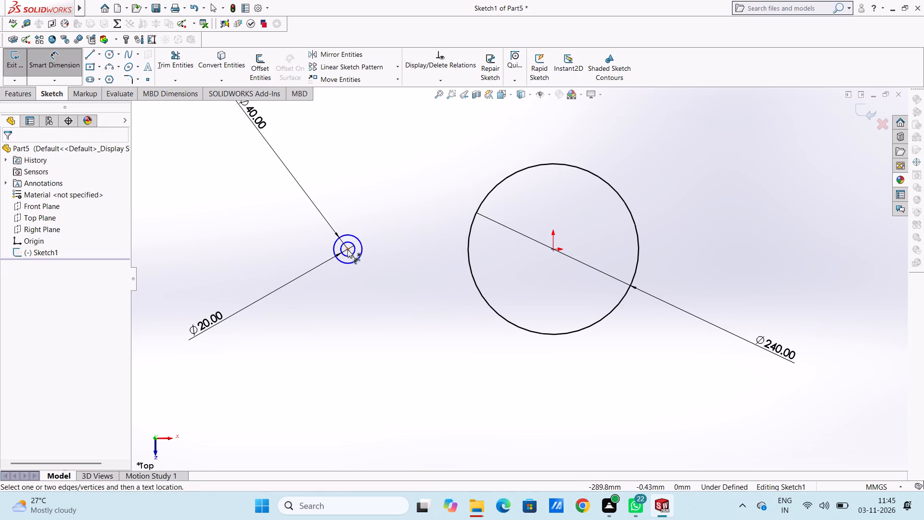
scroll(362, 257, "down", 4)
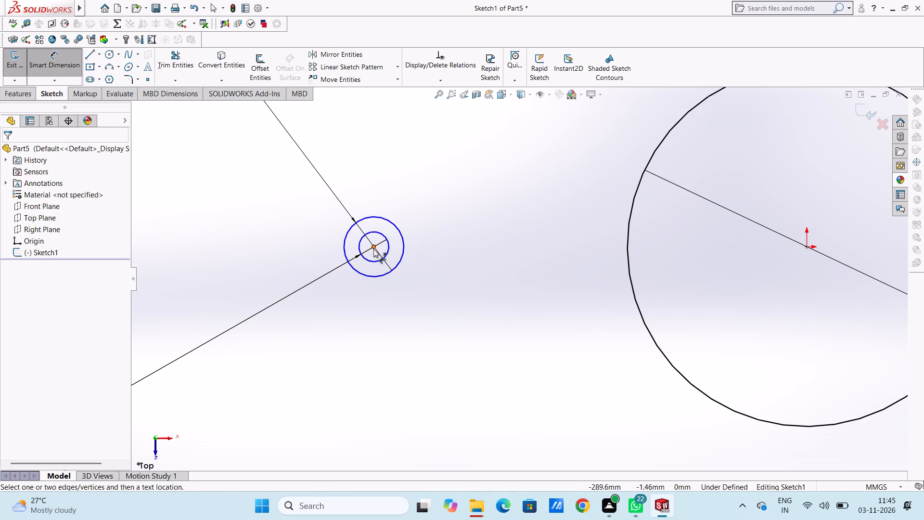
left_click(373, 248)
left_click(806, 248)
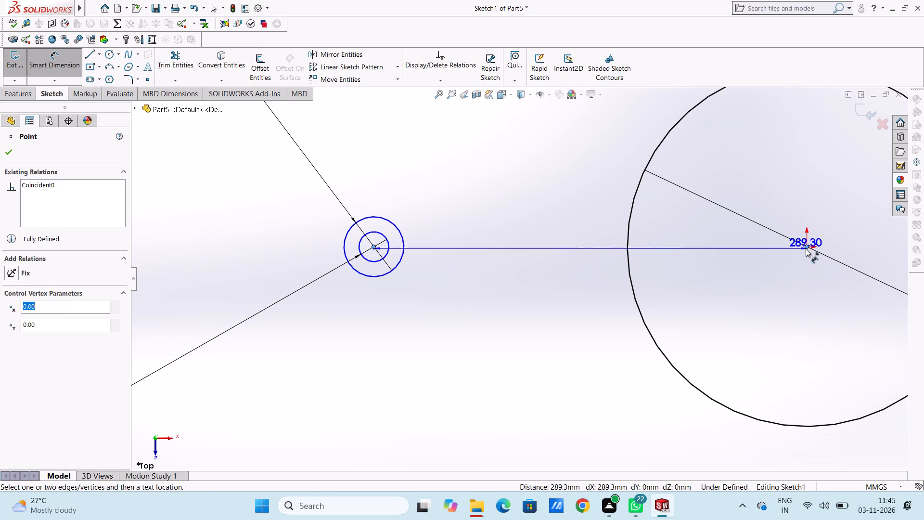
scroll(740, 293, "up", 4)
scroll(612, 399, "up", 5)
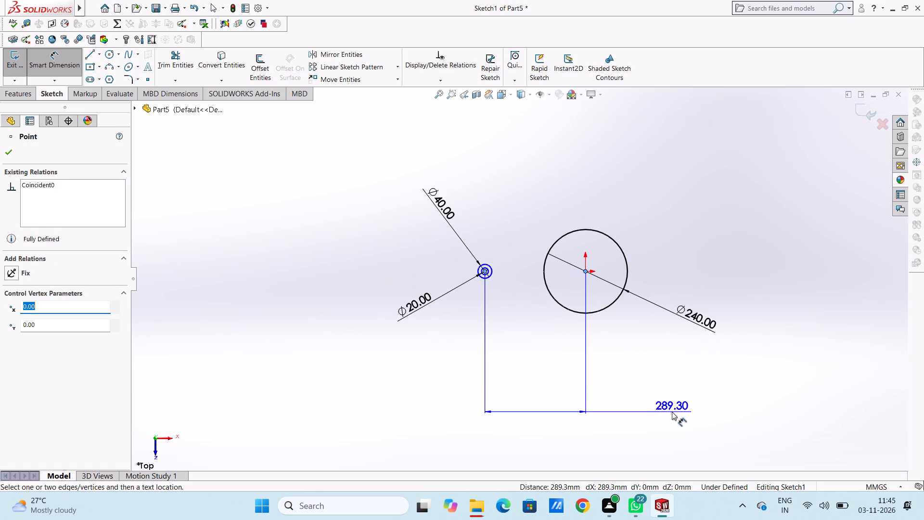
left_click(666, 409)
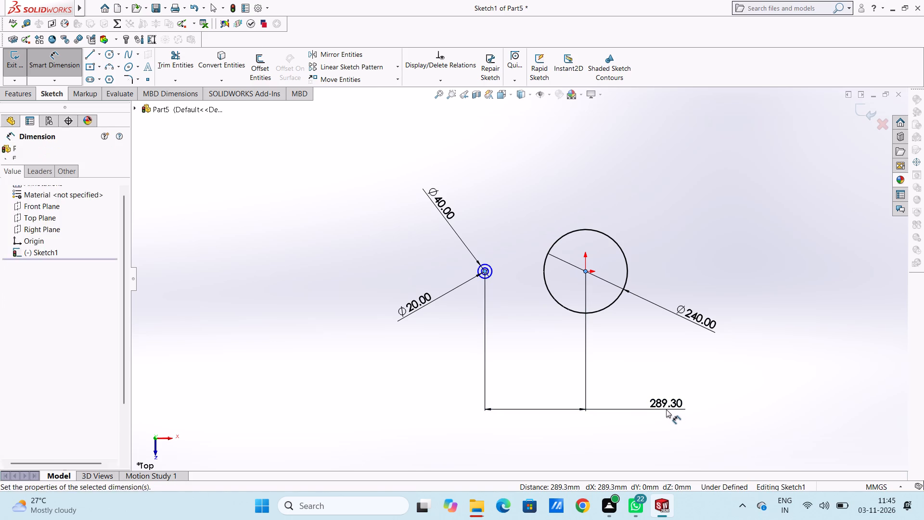
type("200")
key("Return")
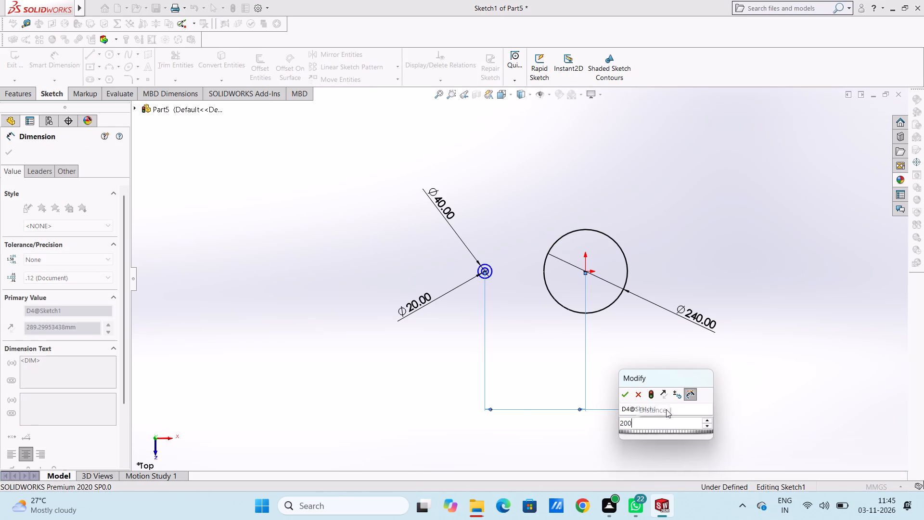
left_click(524, 366)
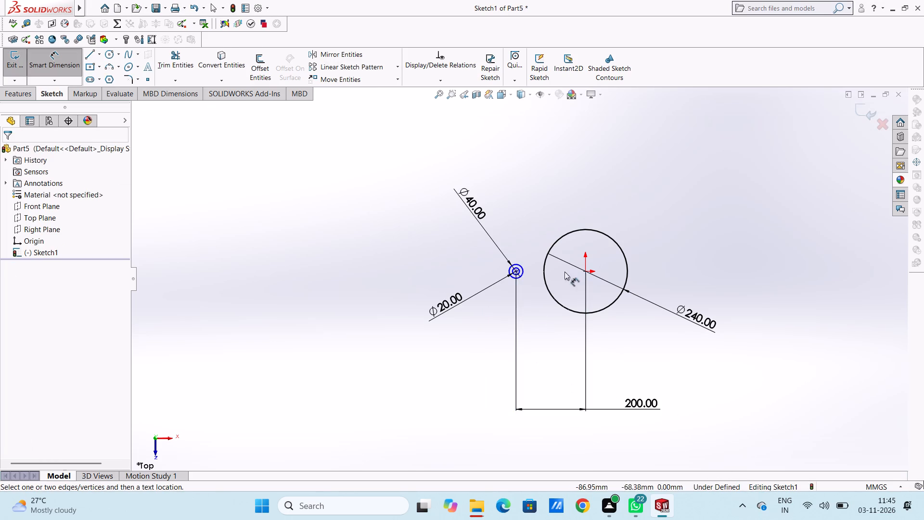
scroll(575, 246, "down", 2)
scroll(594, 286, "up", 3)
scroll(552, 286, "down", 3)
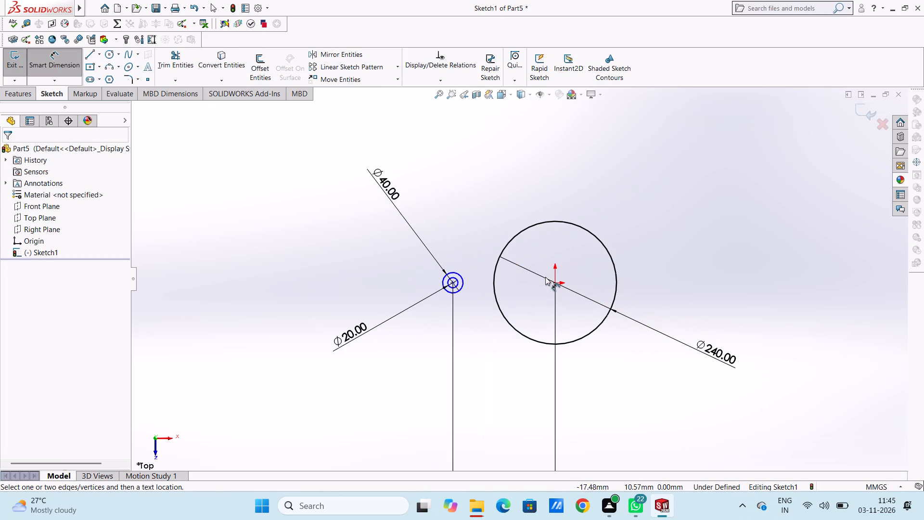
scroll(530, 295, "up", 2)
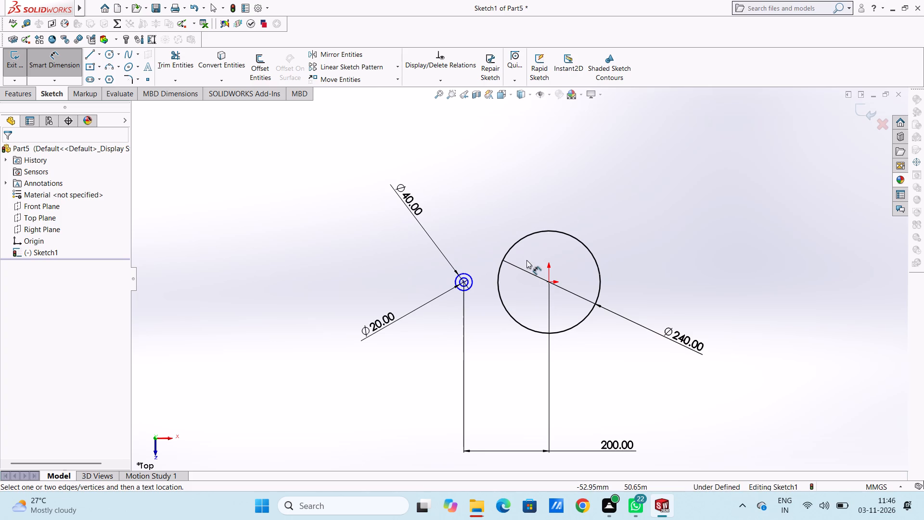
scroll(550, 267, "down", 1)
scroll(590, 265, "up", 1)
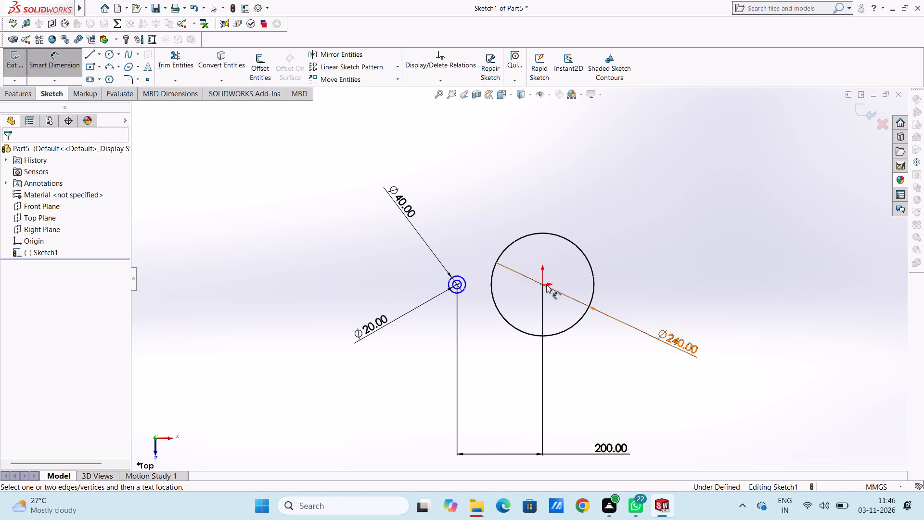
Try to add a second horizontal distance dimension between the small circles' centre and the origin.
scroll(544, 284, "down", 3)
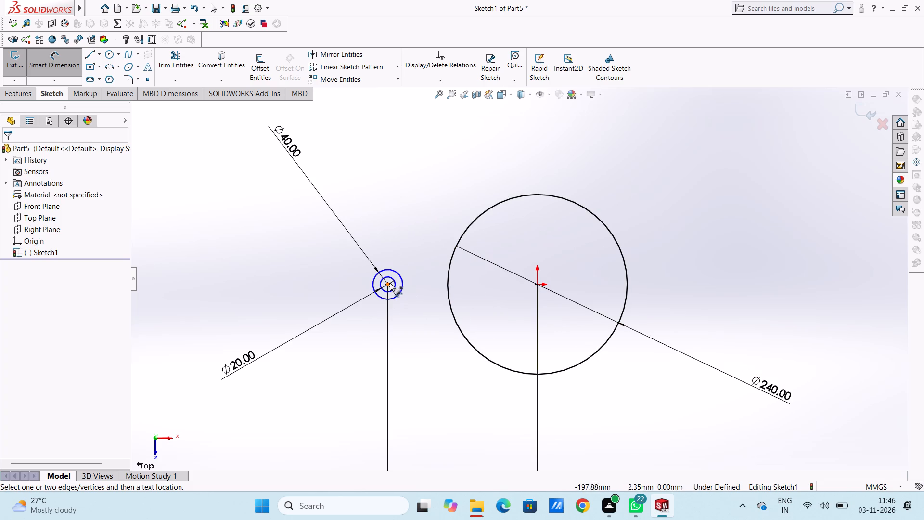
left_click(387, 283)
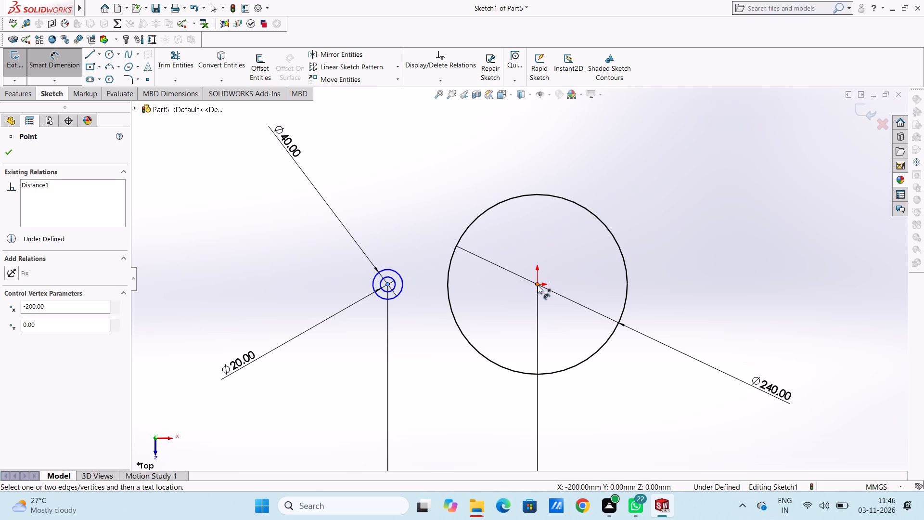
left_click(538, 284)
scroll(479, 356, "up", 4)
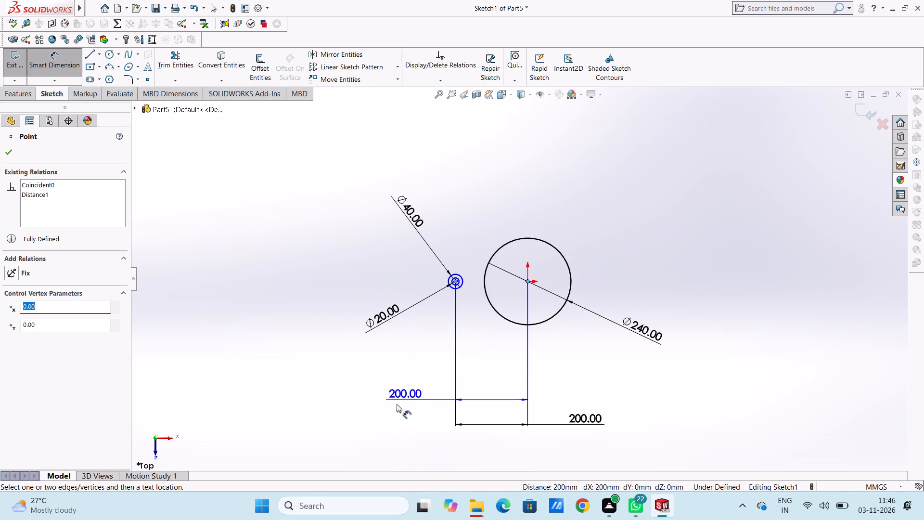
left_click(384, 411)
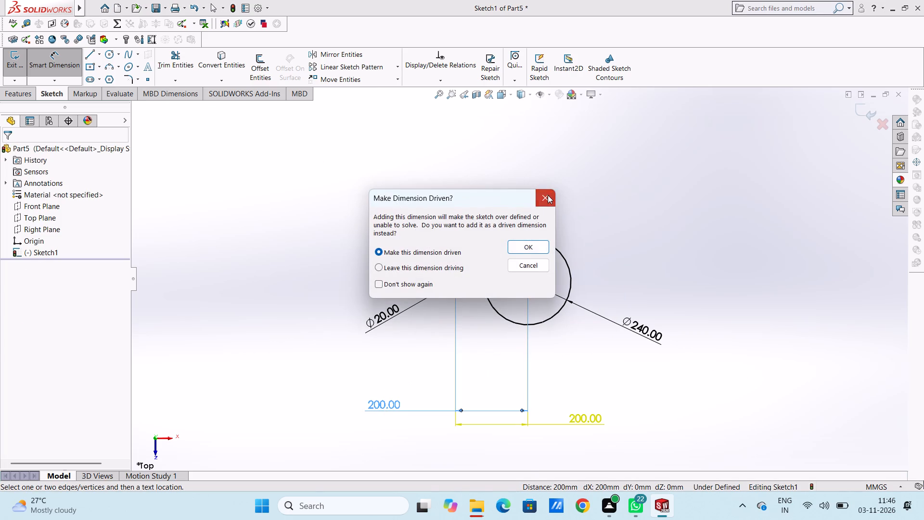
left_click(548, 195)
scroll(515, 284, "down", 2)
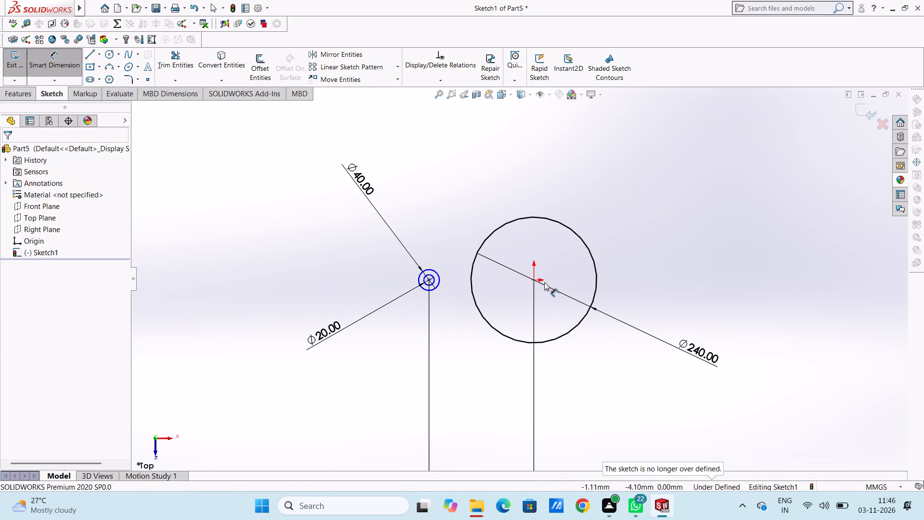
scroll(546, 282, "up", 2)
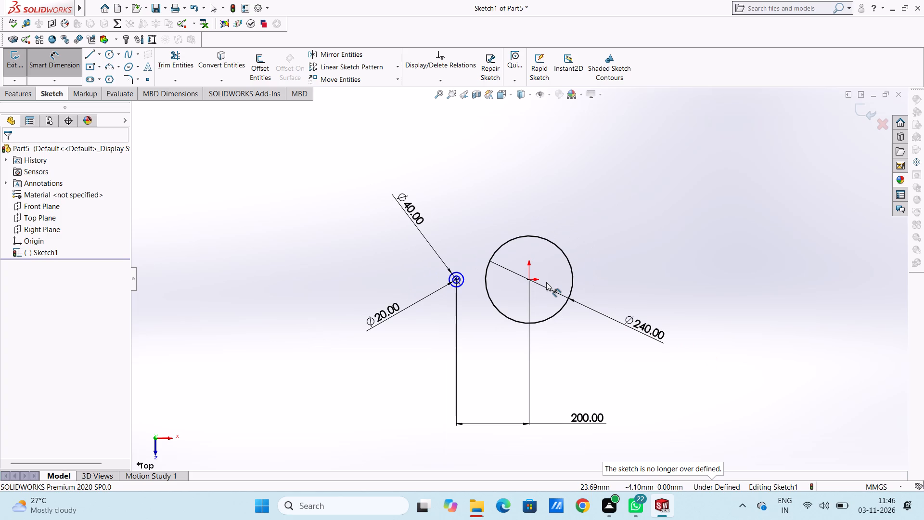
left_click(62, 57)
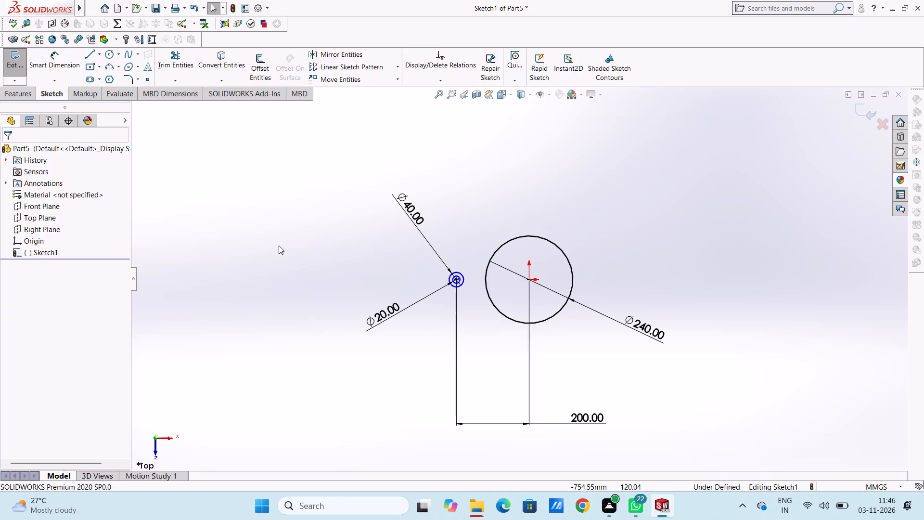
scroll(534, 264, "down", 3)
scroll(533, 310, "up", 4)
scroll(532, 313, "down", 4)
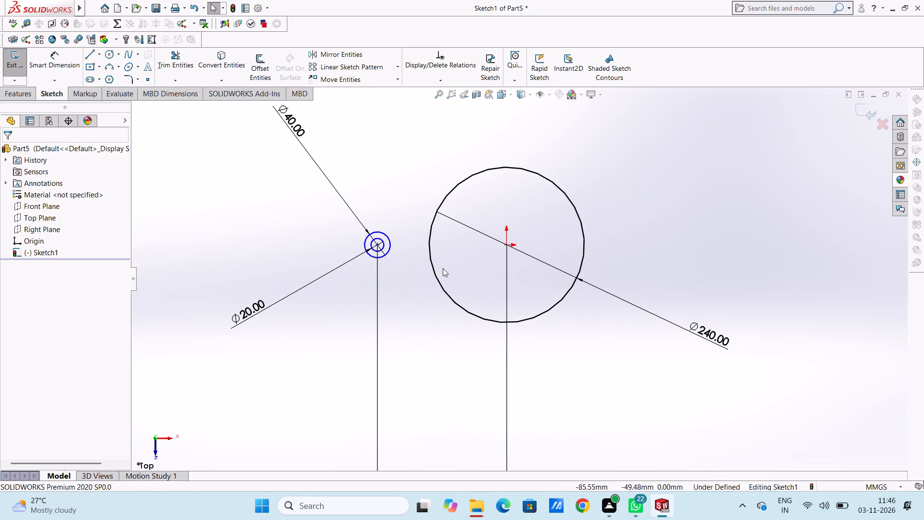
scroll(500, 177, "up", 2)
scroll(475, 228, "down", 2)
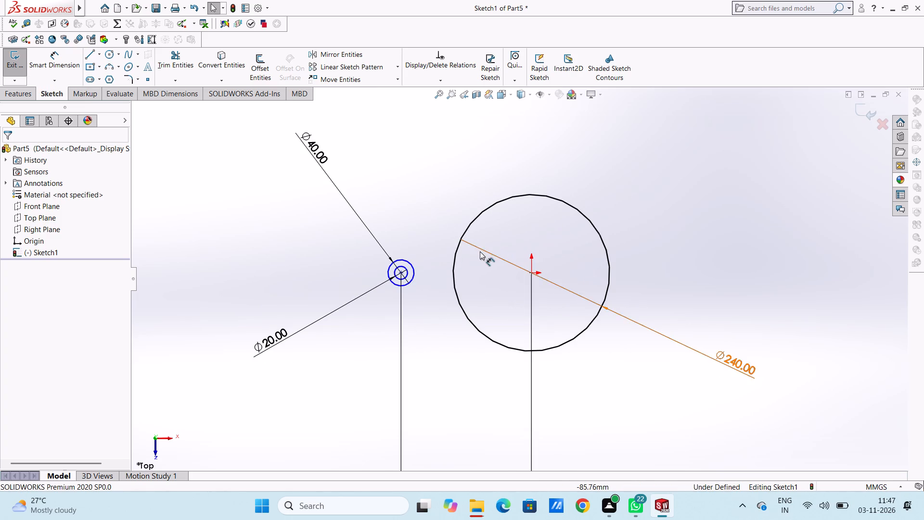
Sketch a line about 128 mm long, tangent to the top of the 40 mm circle and rising to just inside the large circle.
scroll(486, 257, "down", 1)
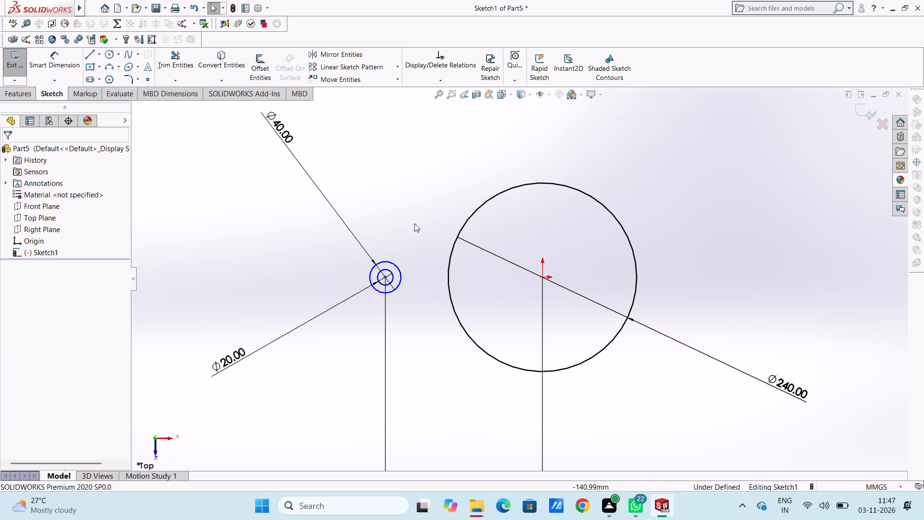
left_click(93, 57)
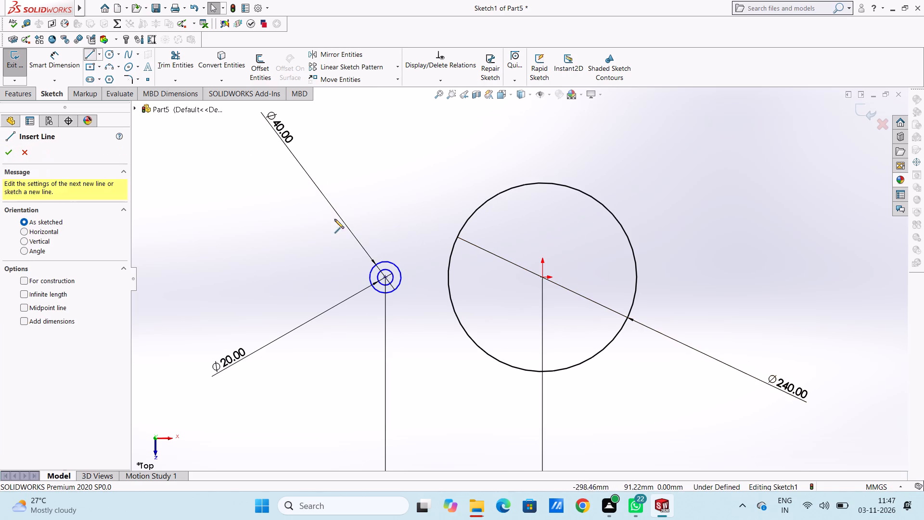
scroll(420, 270, "down", 3)
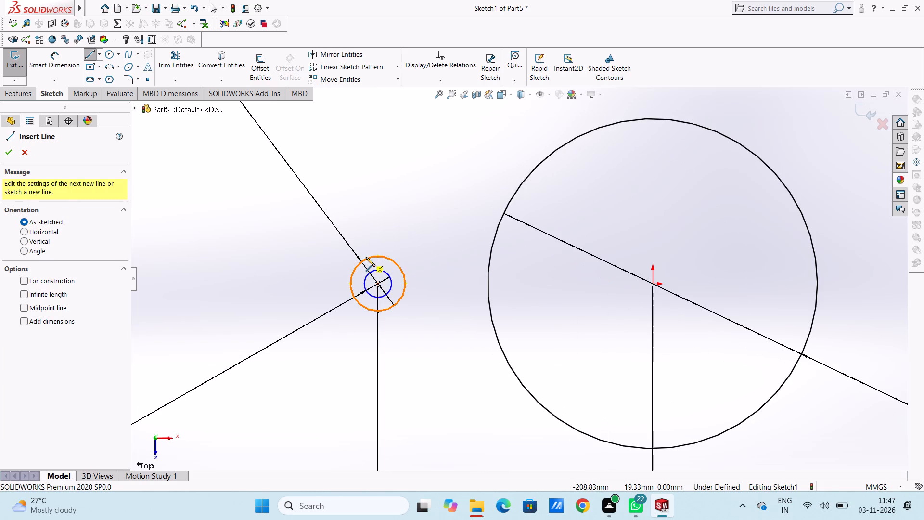
left_click(362, 260)
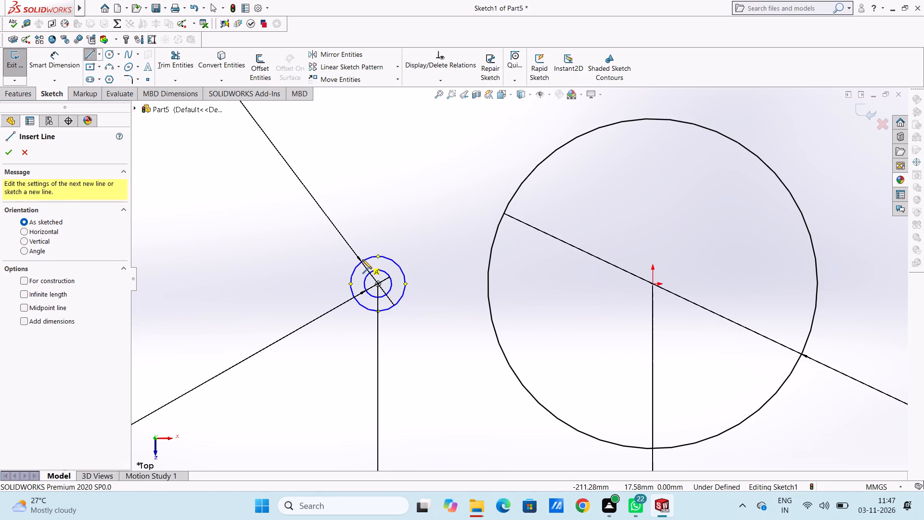
left_click(532, 195)
right_click(575, 165)
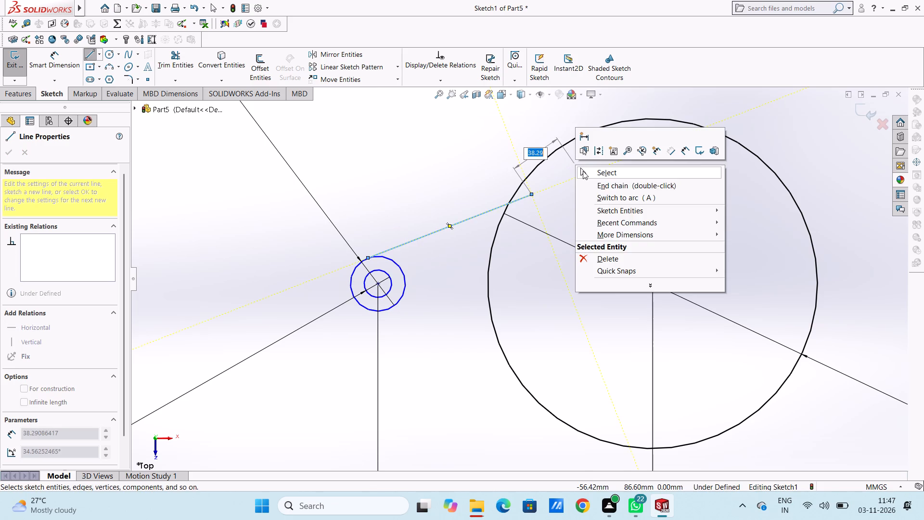
left_click(583, 171)
left_click(579, 177)
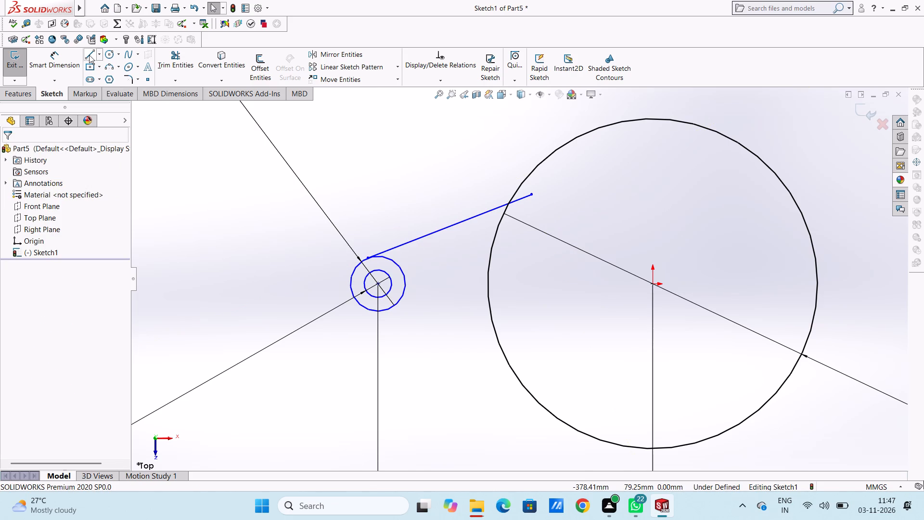
Sketch a second line from the lower edge of the 40 mm circle, sloping down to end inside the large circle.
left_click(89, 54)
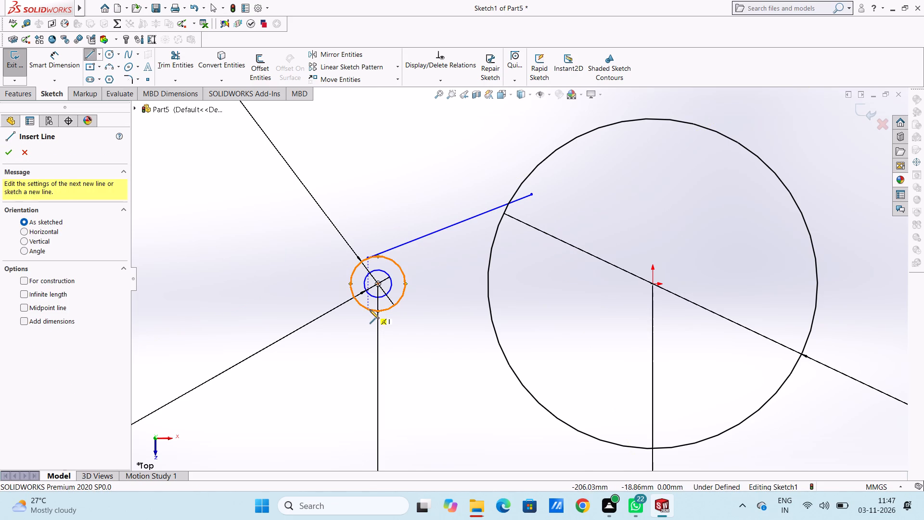
left_click(369, 309)
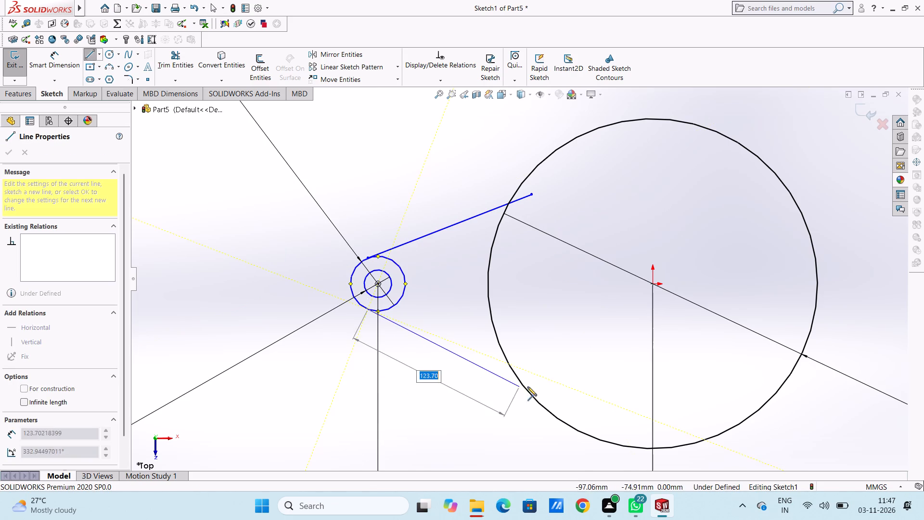
left_click(564, 388)
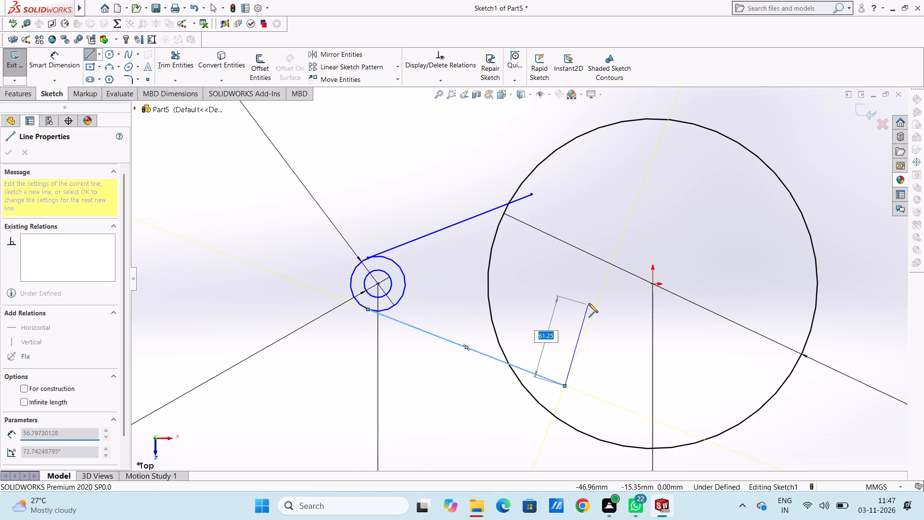
right_click(589, 303)
left_click(598, 307)
left_click(587, 309)
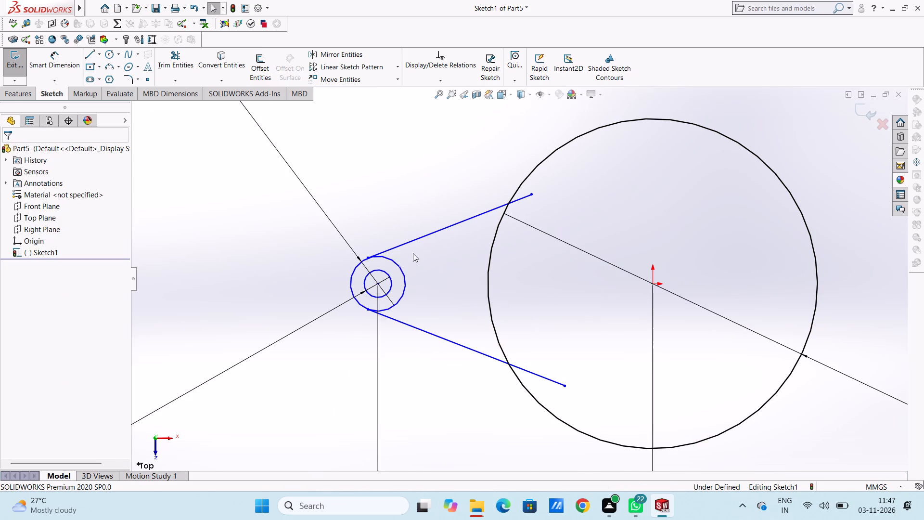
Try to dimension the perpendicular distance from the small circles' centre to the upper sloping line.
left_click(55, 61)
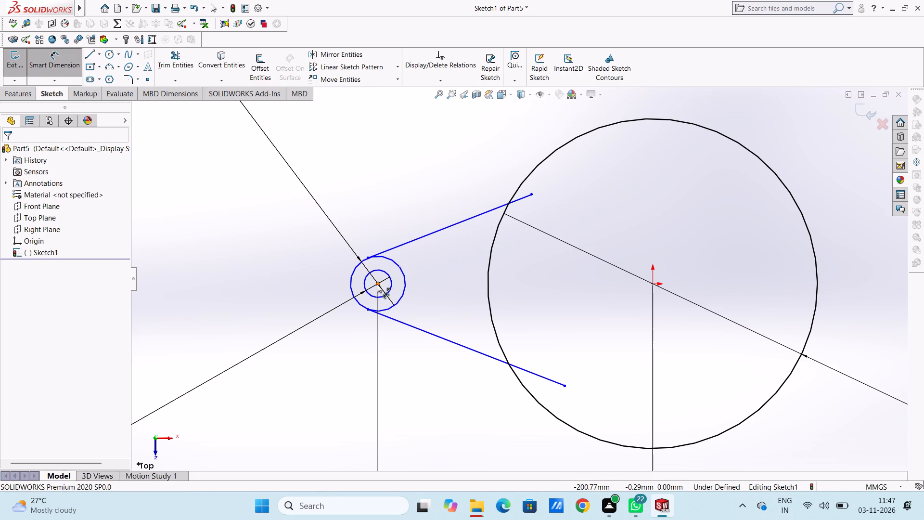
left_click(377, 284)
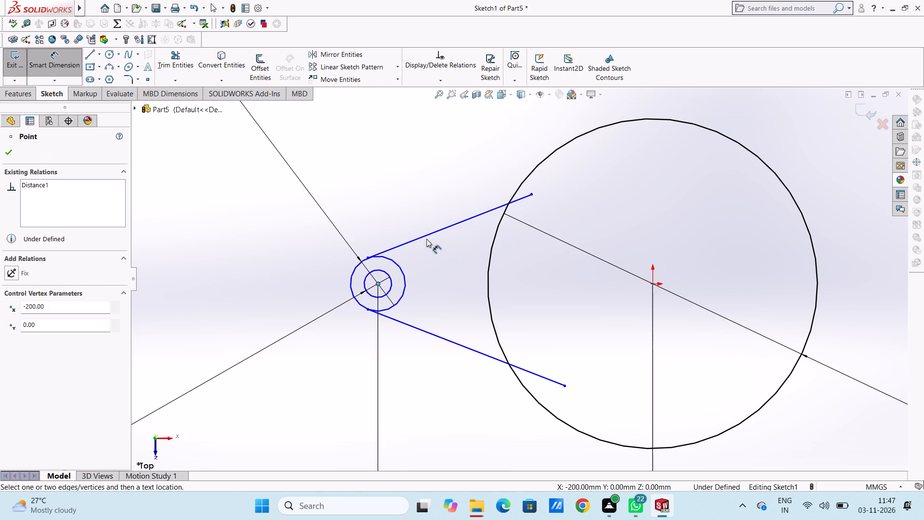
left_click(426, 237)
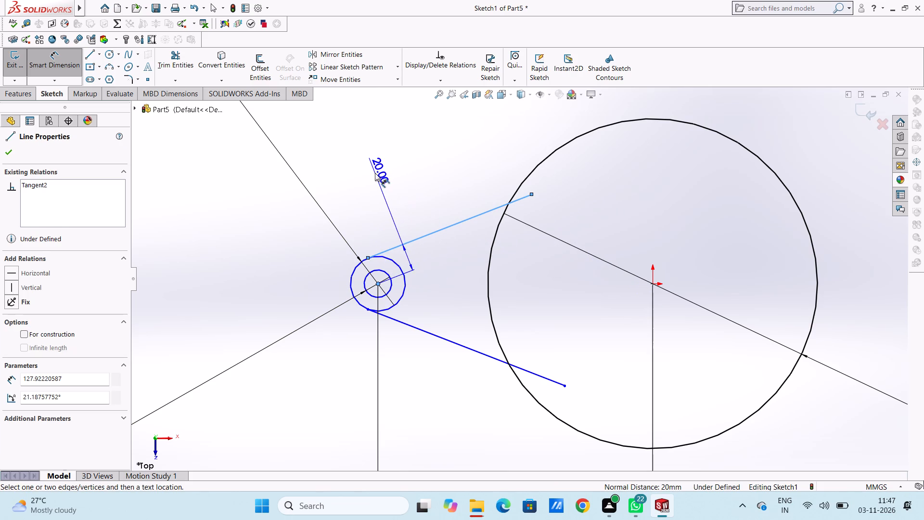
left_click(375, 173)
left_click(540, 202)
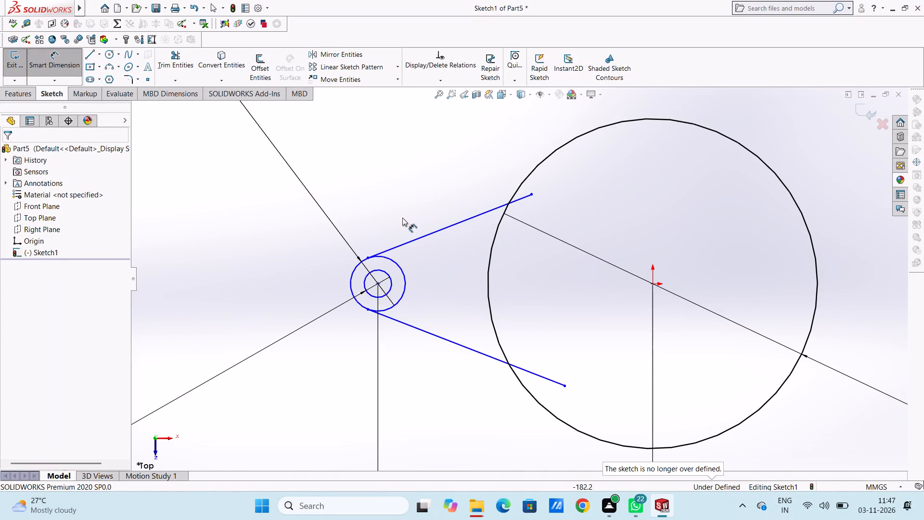
Dimension the upper sloping line's angle from the horizontal at its tangent point on the 40 mm circle, setting it to 10°.
left_click(423, 236)
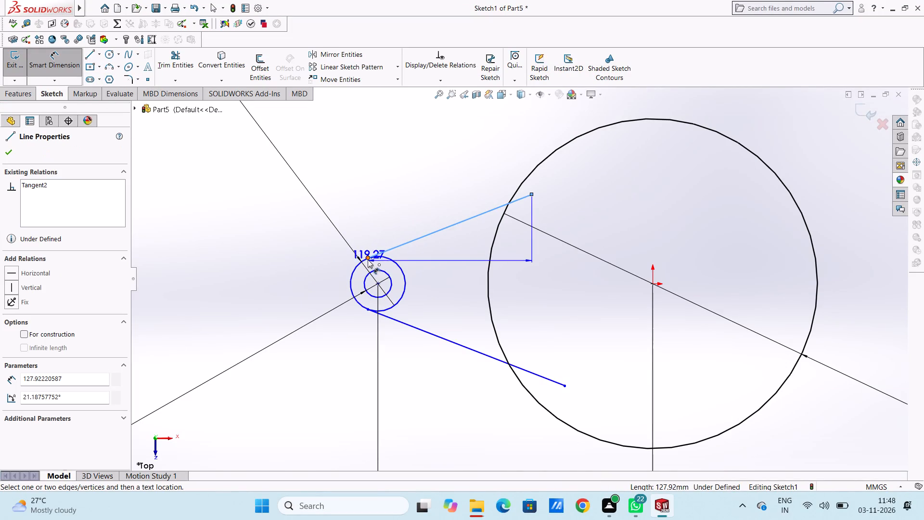
left_click(367, 258)
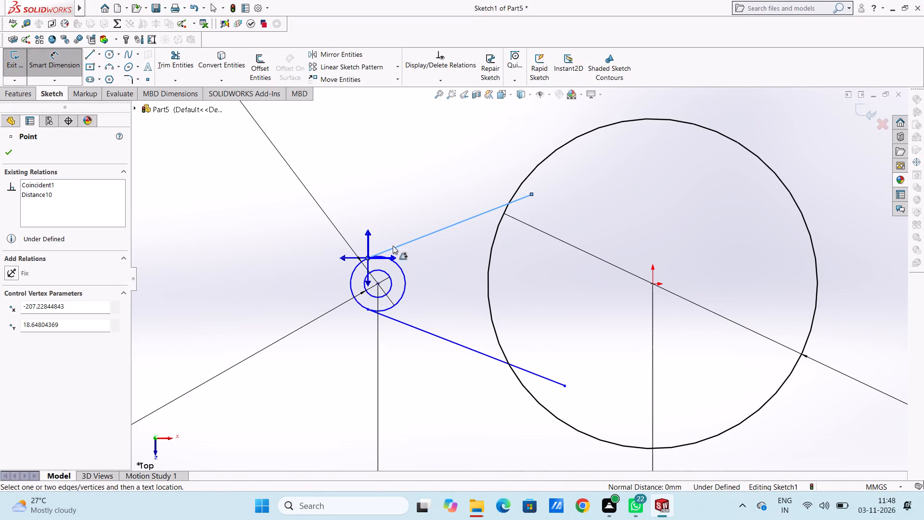
left_click(394, 255)
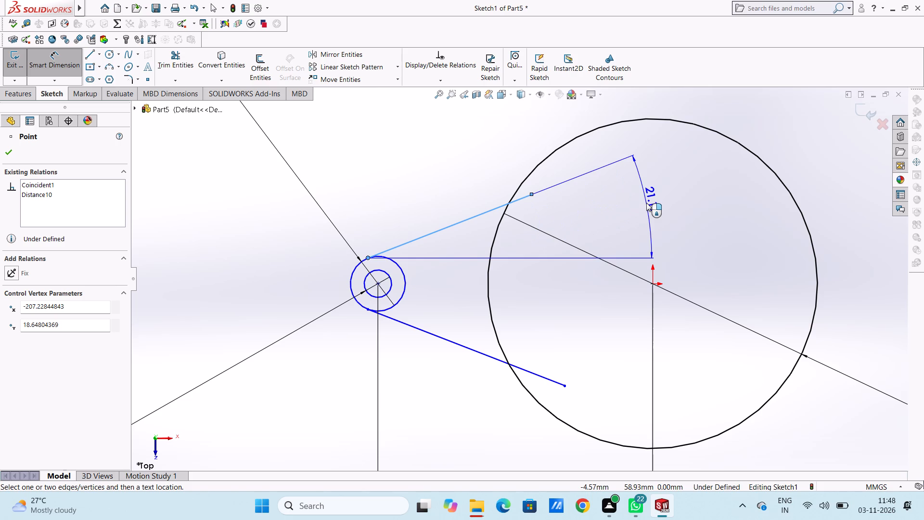
left_click(641, 204)
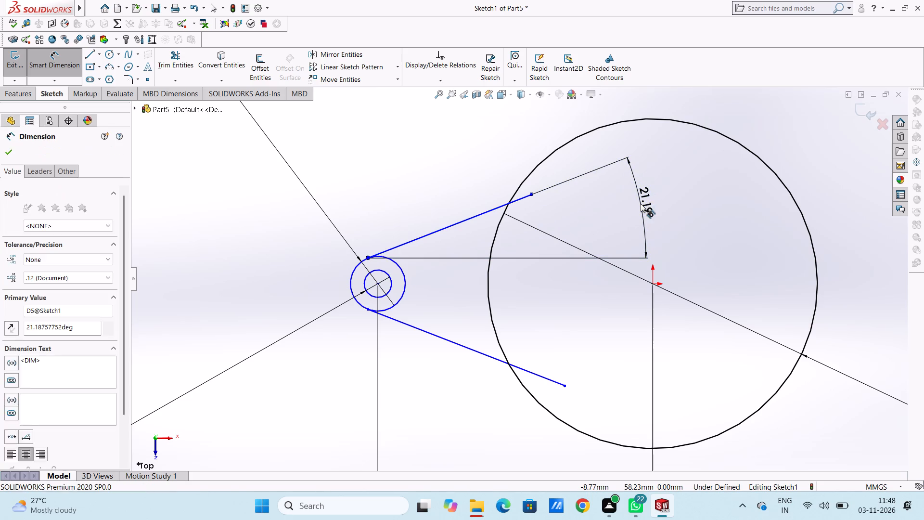
type("10")
key("Return")
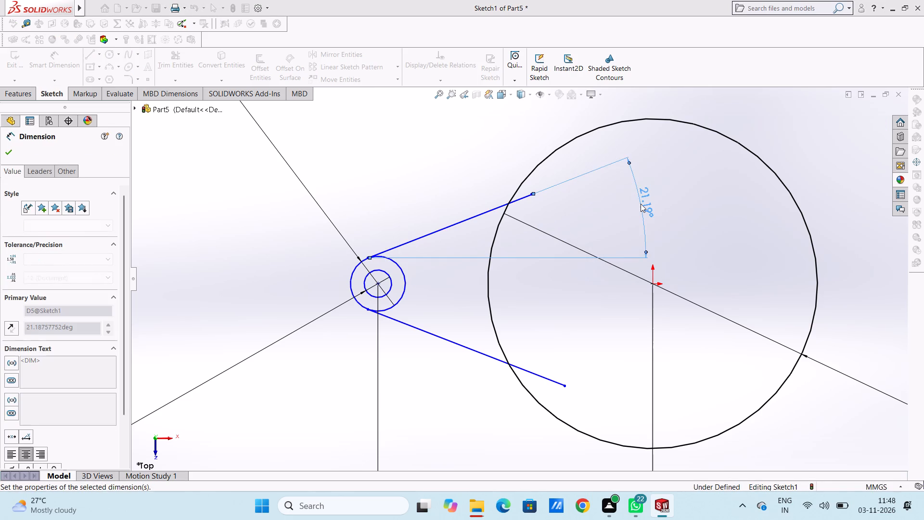
left_click(420, 212)
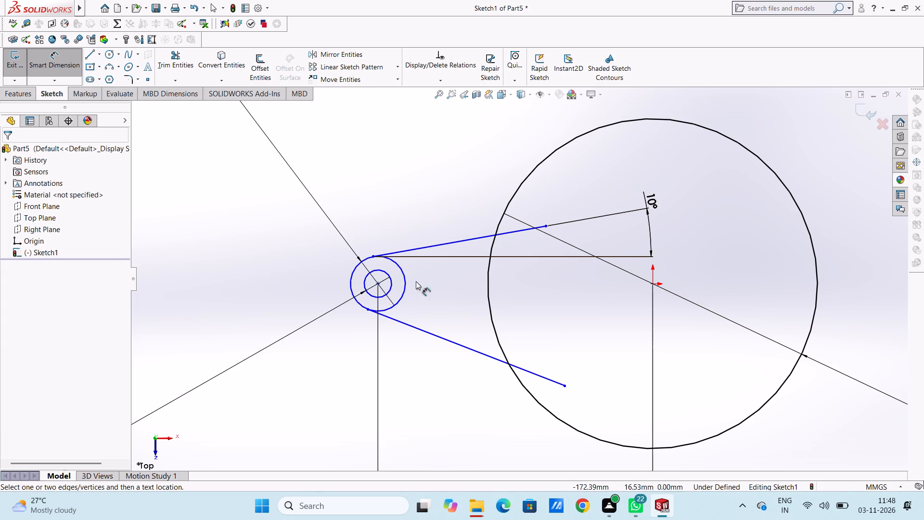
Dimension the lower sloping line's angle from the horizontal at its start on the 40 mm circle, setting it to 10°.
left_click(431, 335)
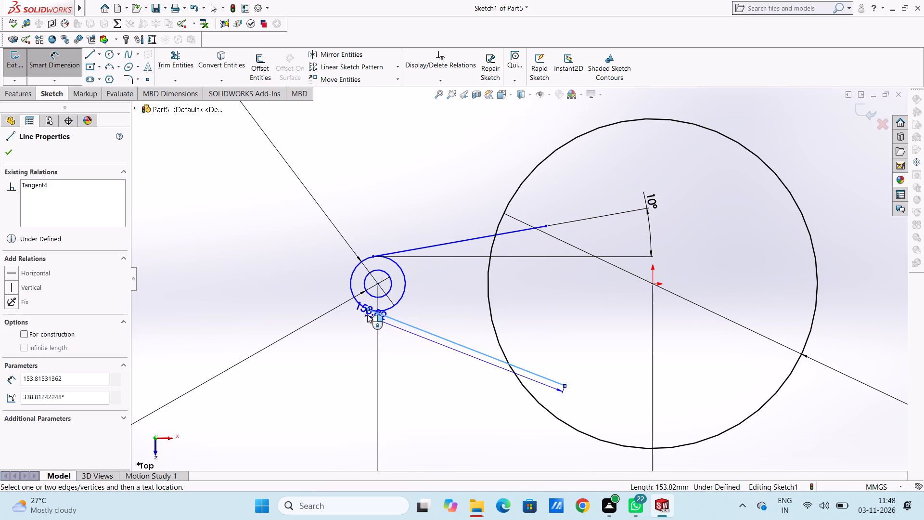
left_click(367, 309)
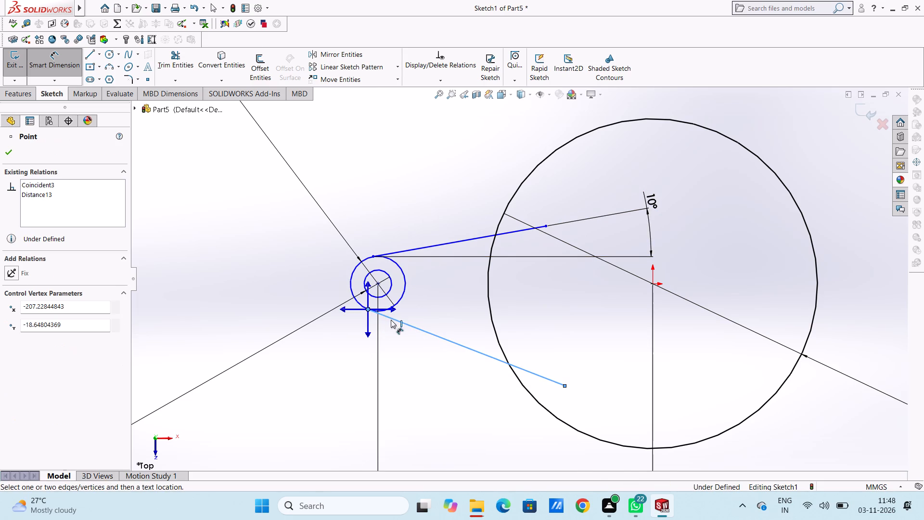
left_click(395, 310)
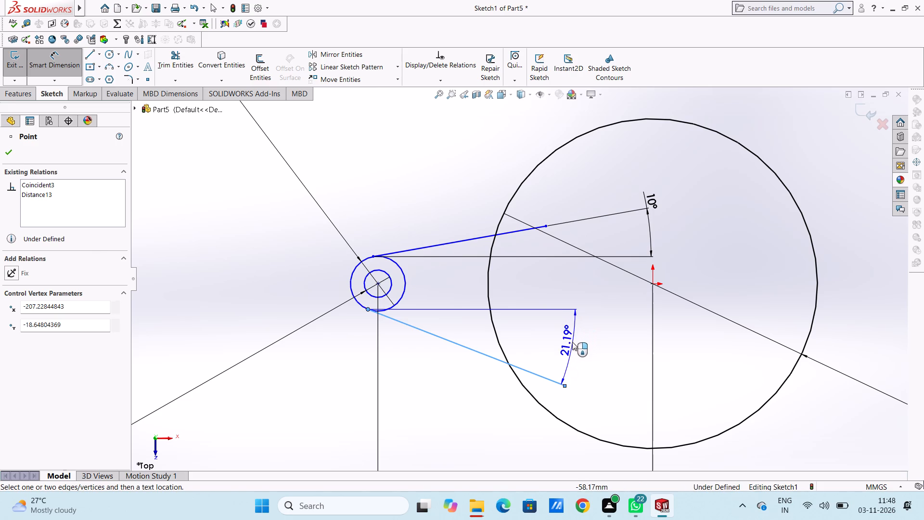
left_click(572, 342)
type("10")
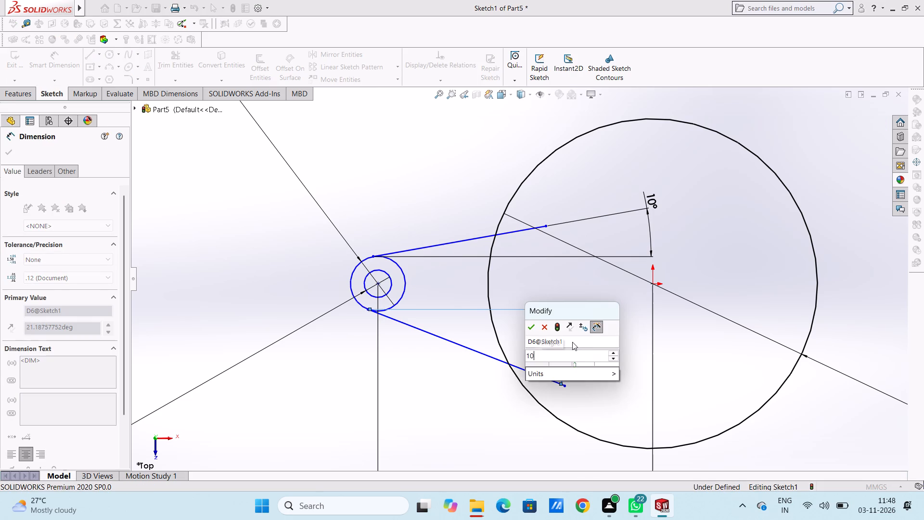
key("Return")
left_click(516, 292)
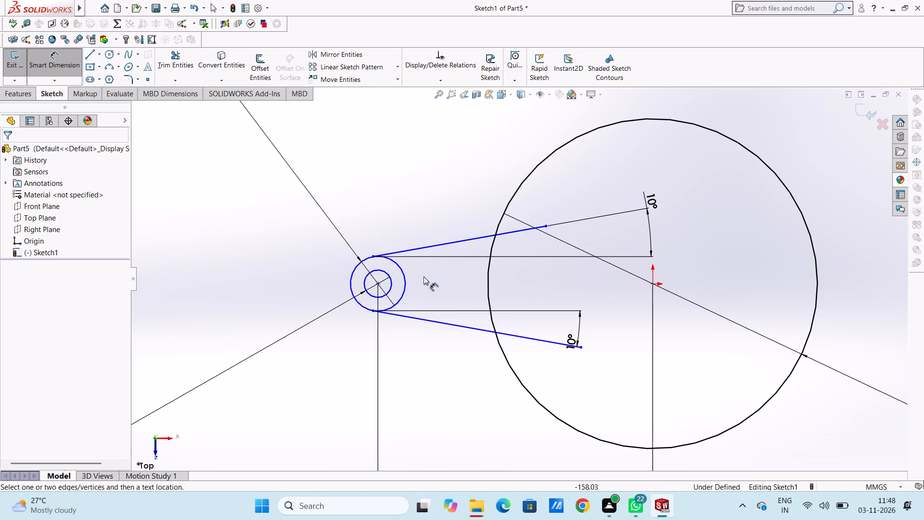
Add a Horizontal relation between the origin and the small circles' centre.
scroll(421, 276, "up", 3)
scroll(569, 297, "down", 2)
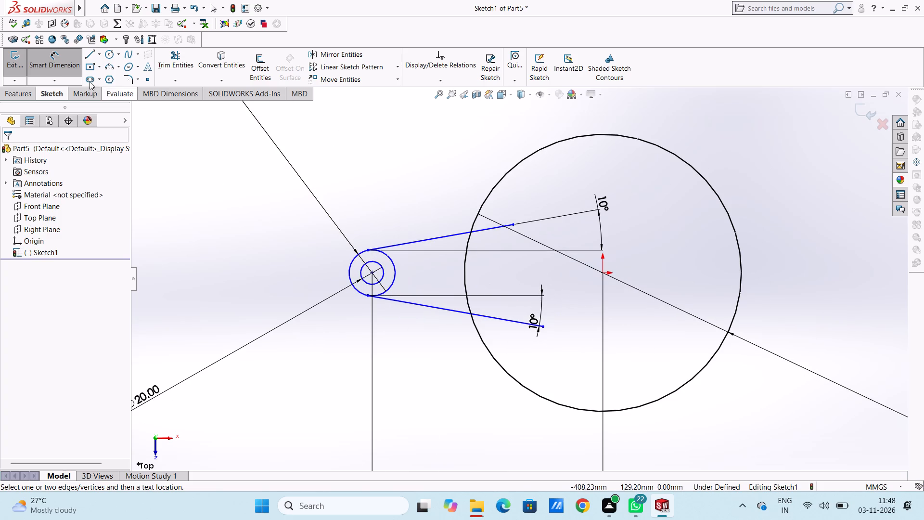
left_click(68, 65)
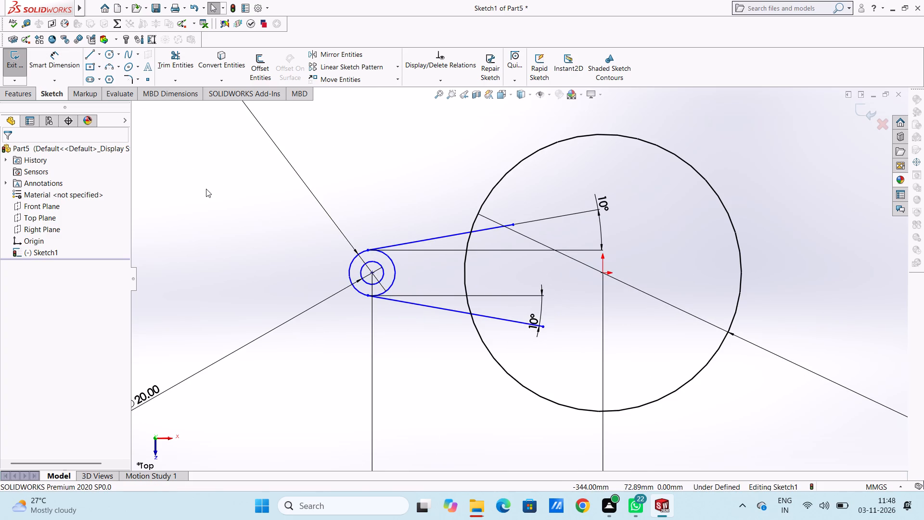
left_click(604, 274)
left_click(373, 274, "ctrl")
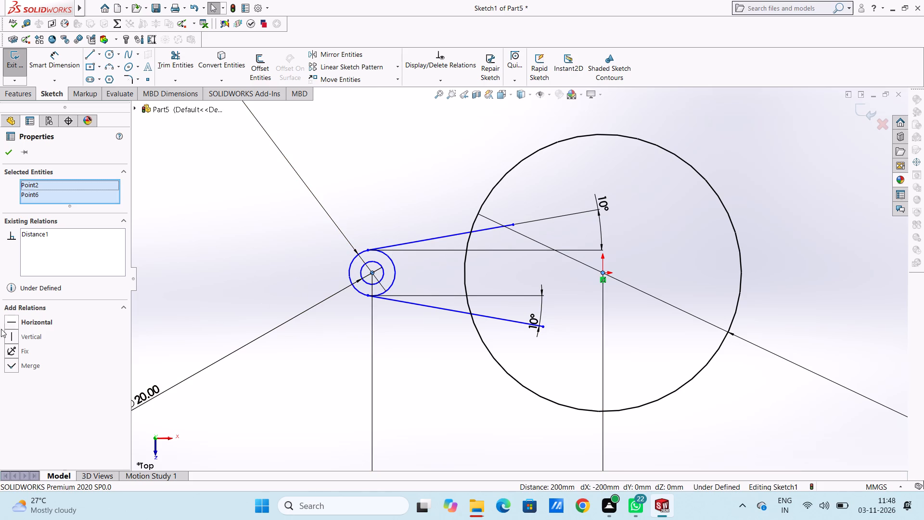
left_click(8, 325)
left_click(261, 270)
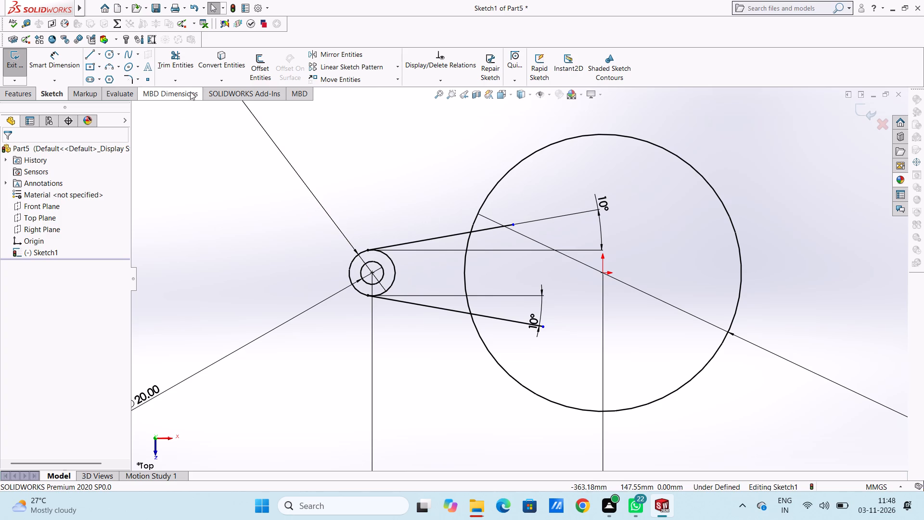
Trim both sloping lines inside the large circle, the large circle's arc between them, and the 40 mm circle's inner arc.
left_click(187, 61)
scroll(512, 259, "down", 4)
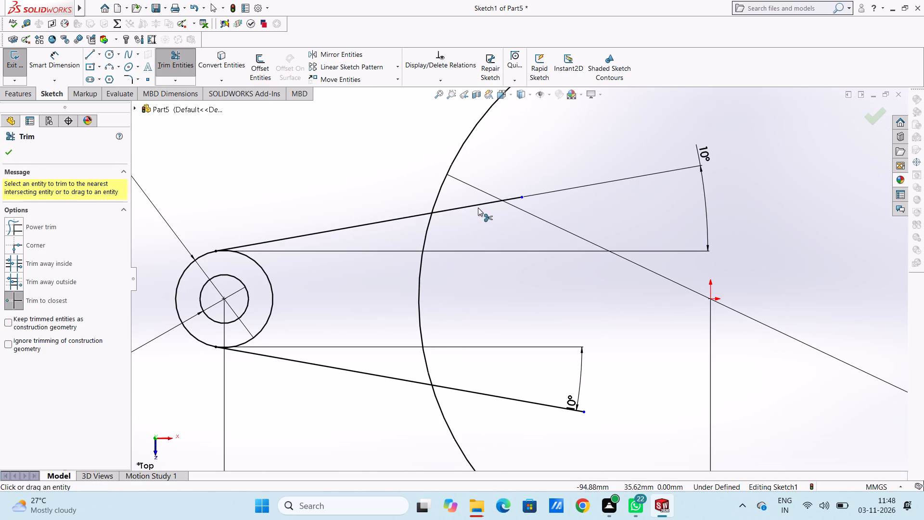
left_click(478, 205)
left_click(423, 252)
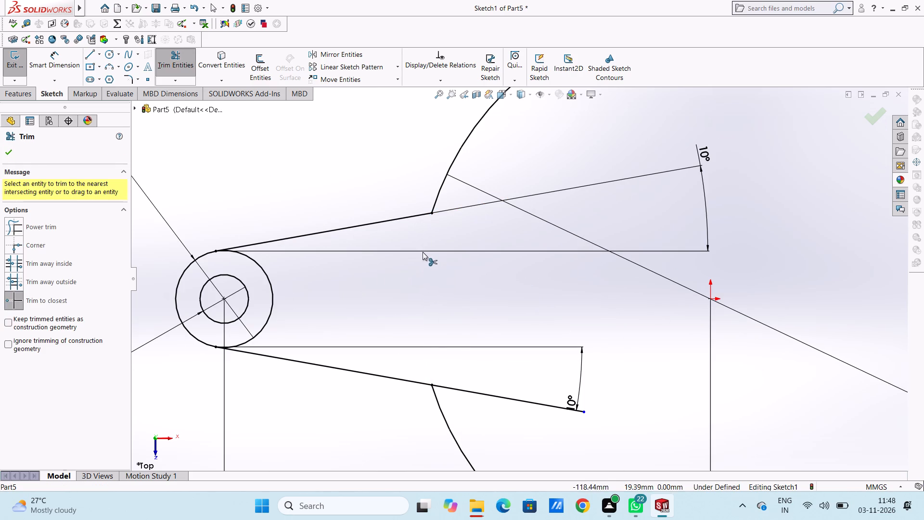
left_click(264, 270)
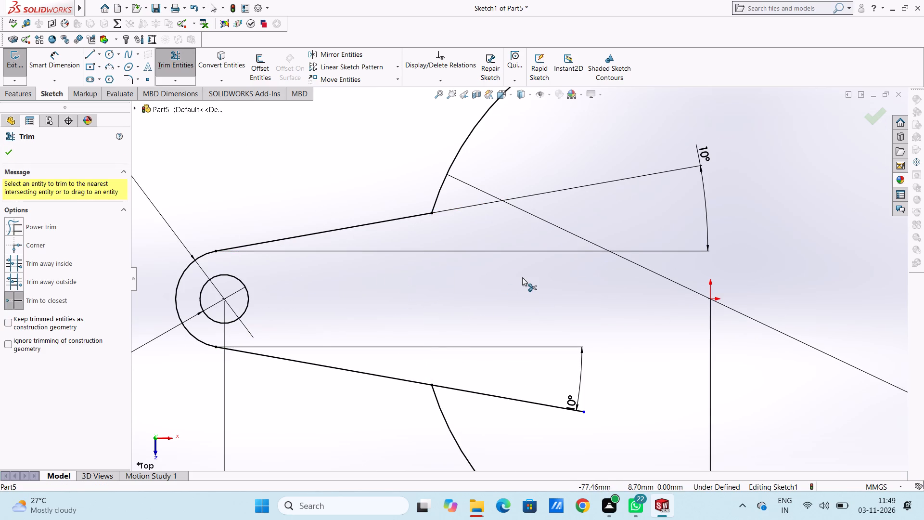
scroll(522, 277, "up", 4)
left_click(524, 338)
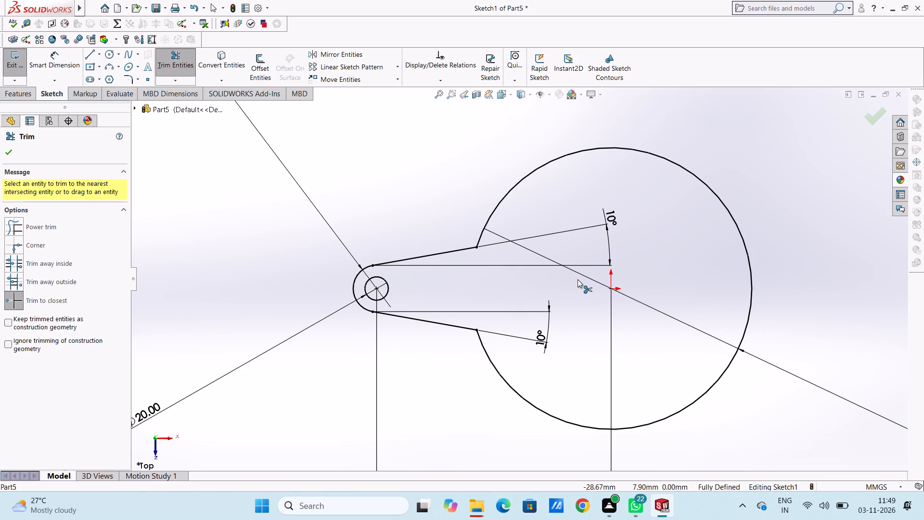
left_click(11, 153)
left_click(205, 233)
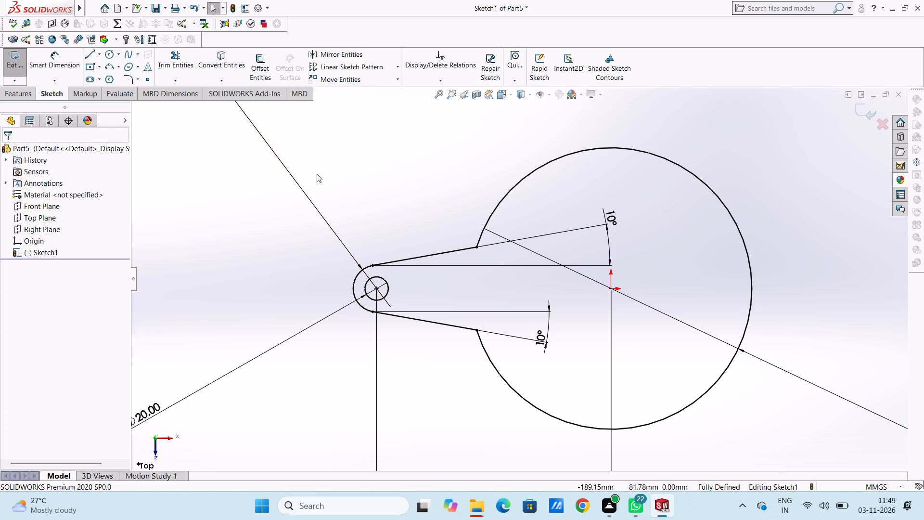
Apply 10 mm sketch fillets to the two corners where the sloping lines meet the large arc.
left_click(125, 80)
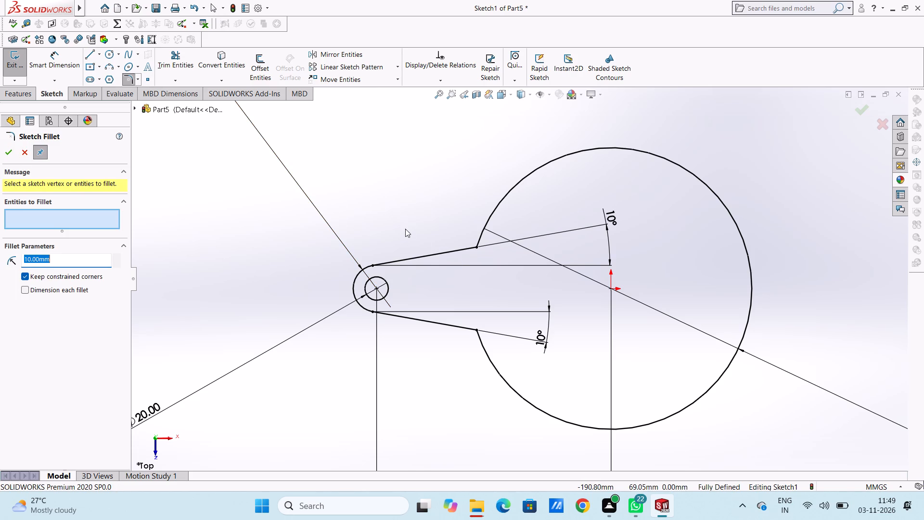
left_click(479, 249)
left_click(477, 330)
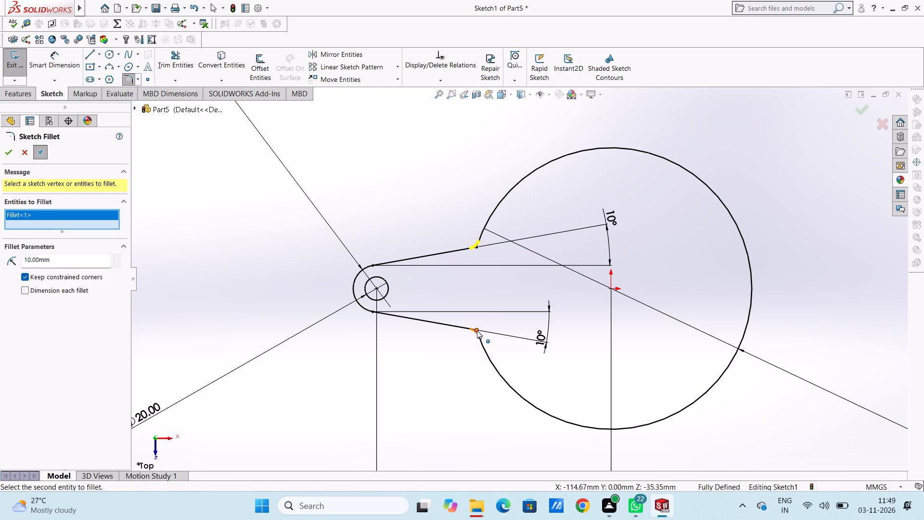
left_click(10, 154)
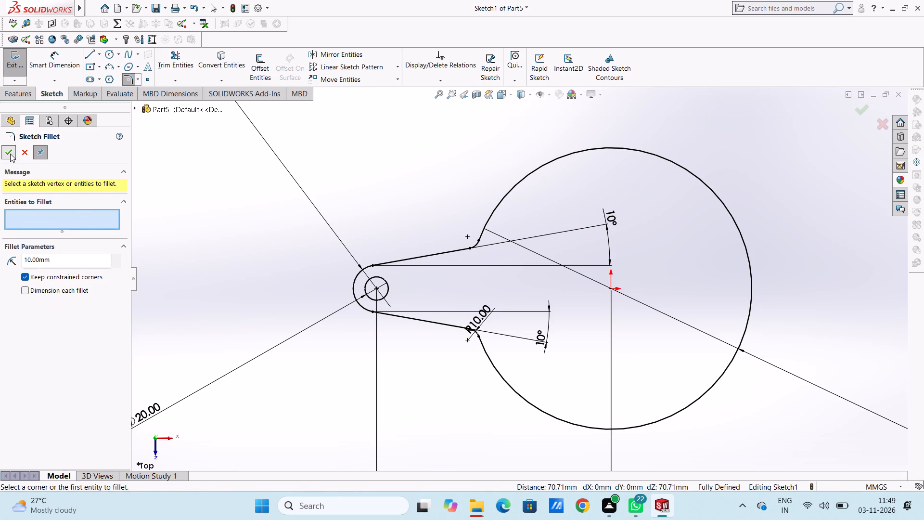
left_click(10, 154)
Move the R10 fillet dimension text clear of the profile, to the open area below the small arc.
scroll(315, 250, "up", 3)
scroll(507, 359, "down", 3)
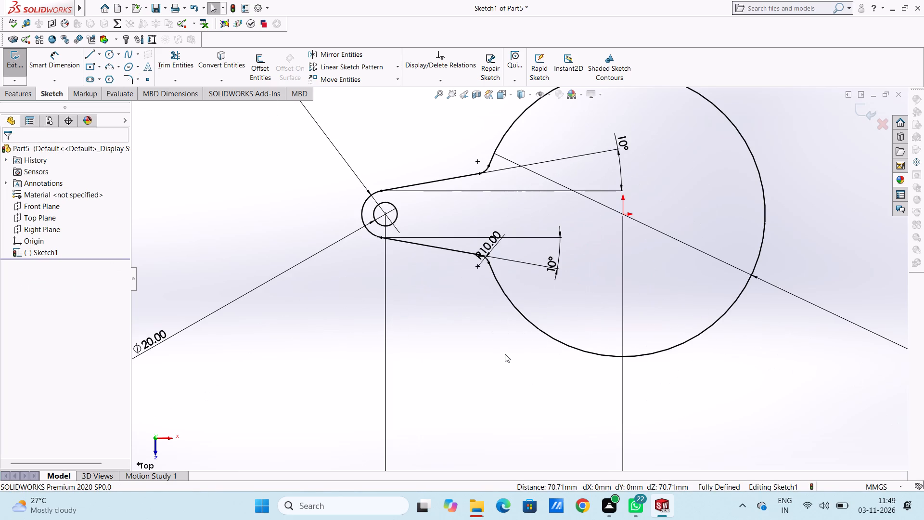
left_click_drag(495, 235, 336, 413)
left_click(333, 337)
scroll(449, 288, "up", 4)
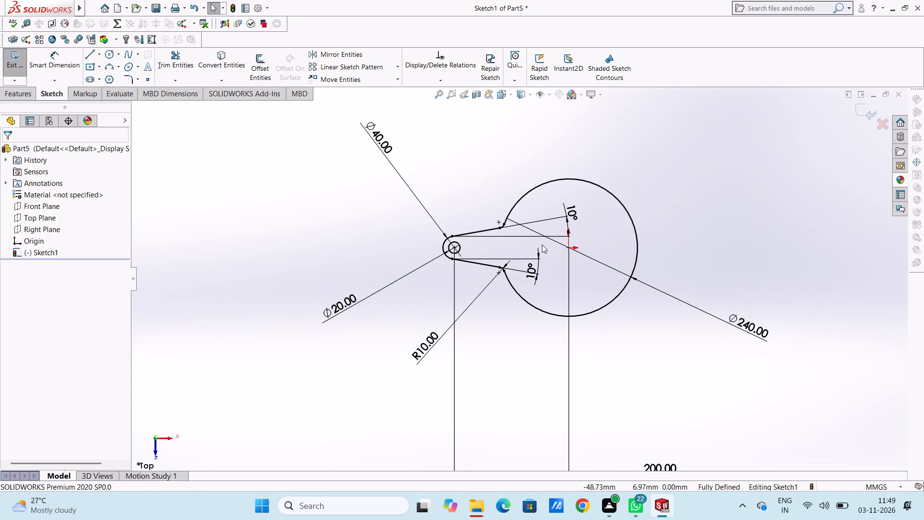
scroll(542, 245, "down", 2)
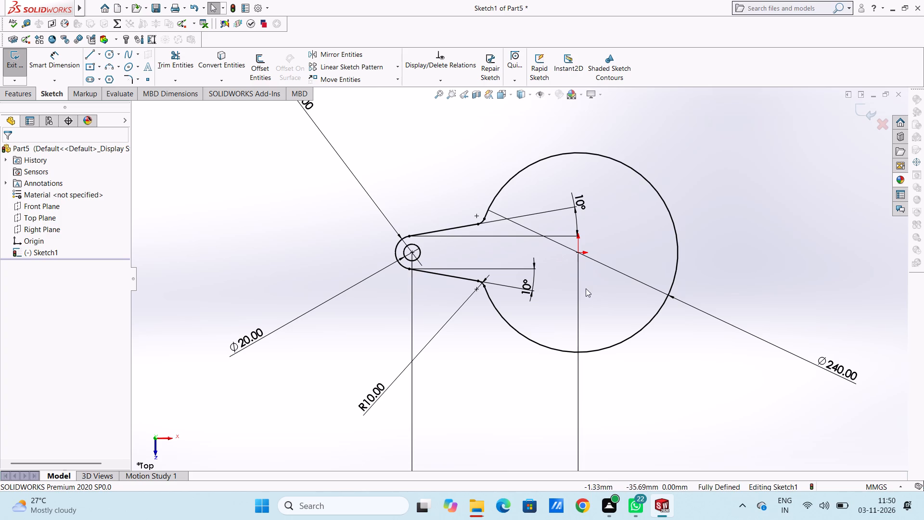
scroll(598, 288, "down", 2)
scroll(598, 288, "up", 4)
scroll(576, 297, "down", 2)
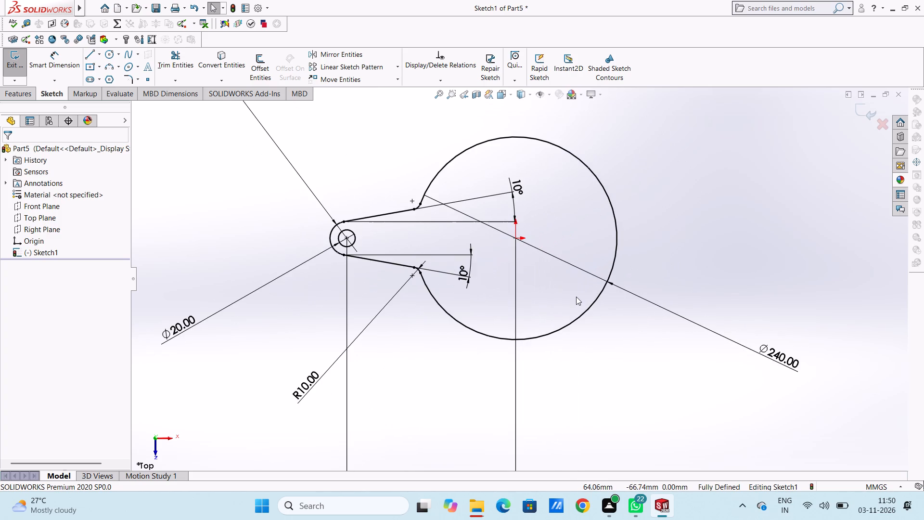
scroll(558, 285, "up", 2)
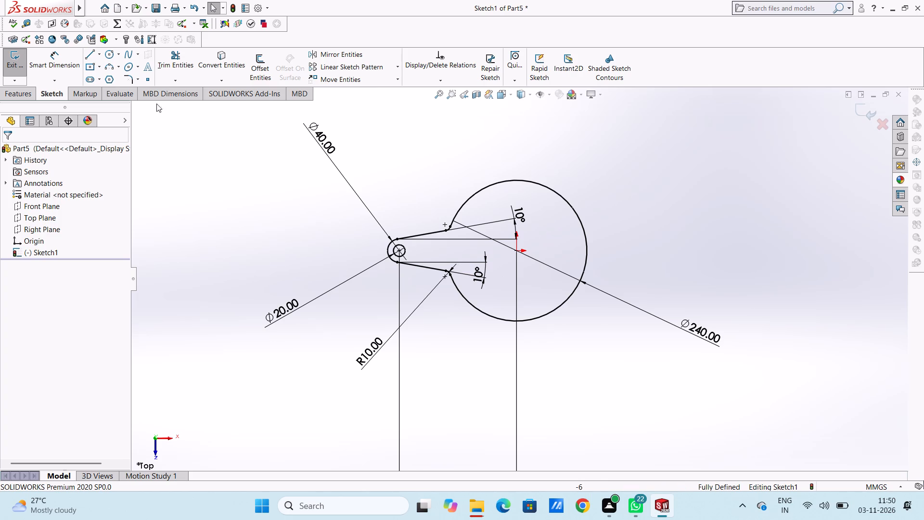
Sketch a line about 159 mm long from the origin, sloping steeply down and slightly right to end beyond the large arc.
left_click(90, 54)
scroll(524, 343, "down", 2)
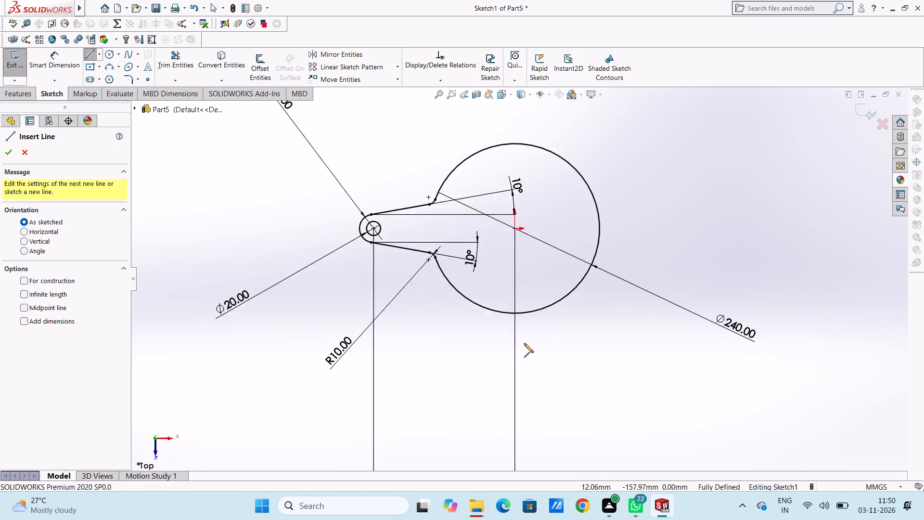
scroll(524, 343, "down", 1)
left_click(509, 171)
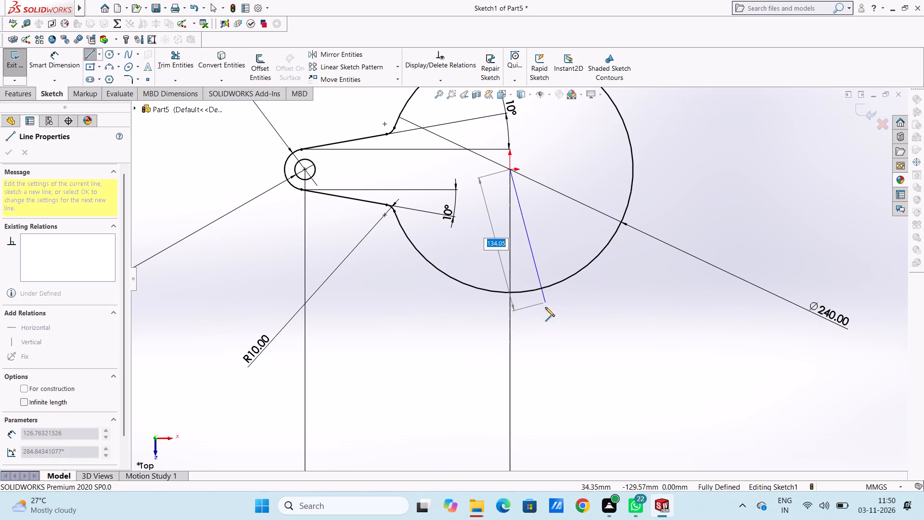
left_click(550, 327)
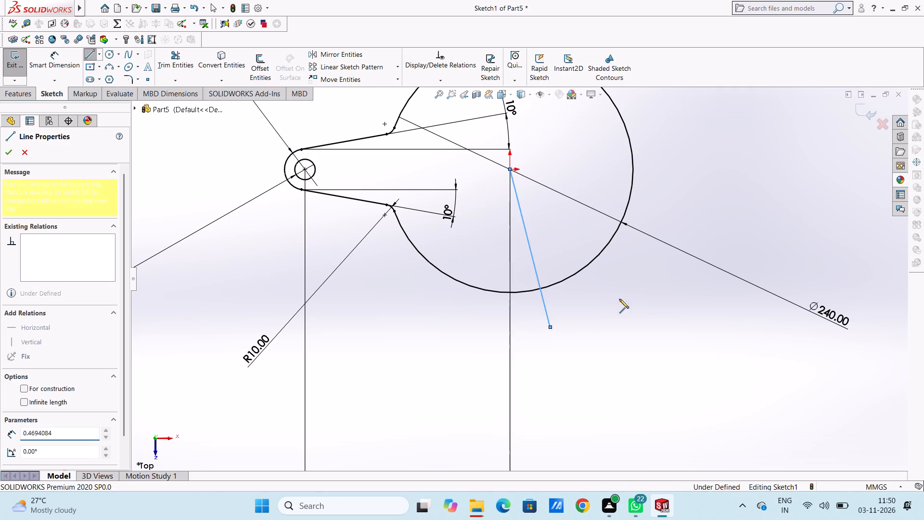
right_click(720, 191)
left_click(726, 197)
left_click(707, 210)
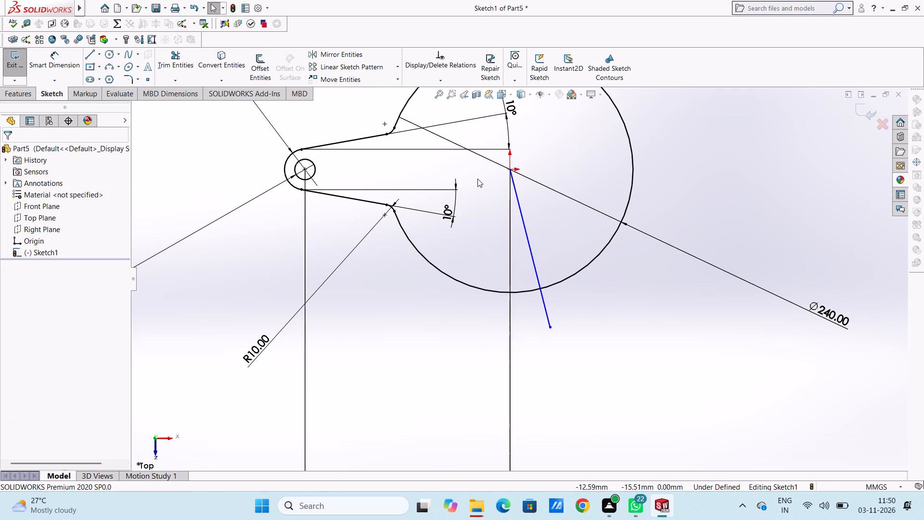
Dimension the steep sloping line from the origin at 10° to the vertical through the origin, placing the value below the large arc.
scroll(475, 188, "up", 3)
left_click(62, 57)
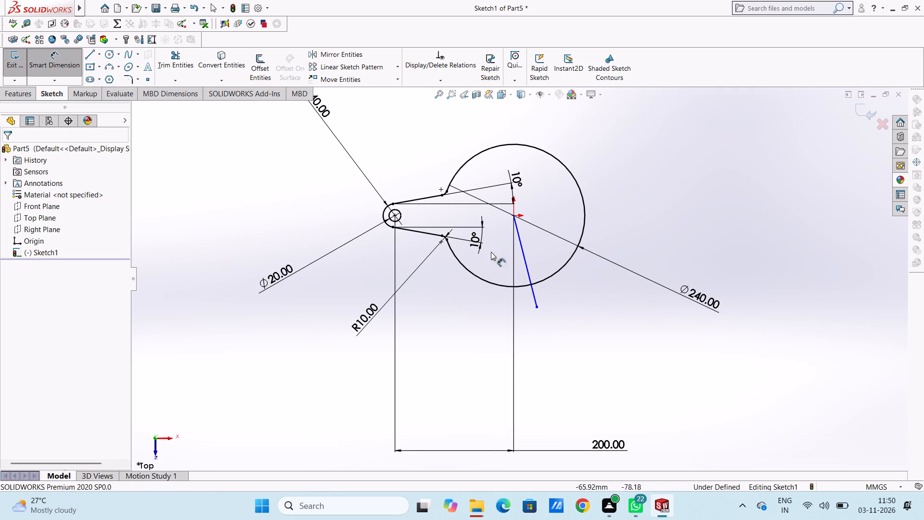
scroll(532, 250, "down", 4)
left_click(510, 262)
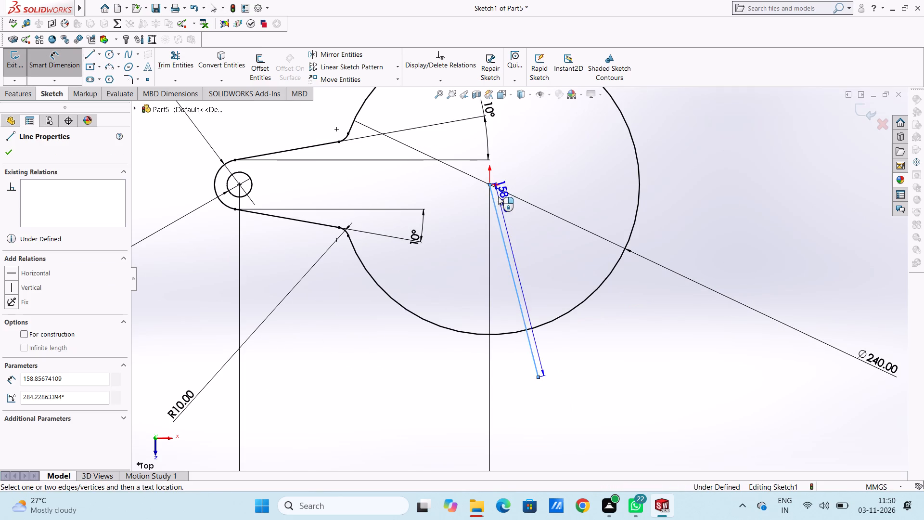
left_click(489, 185)
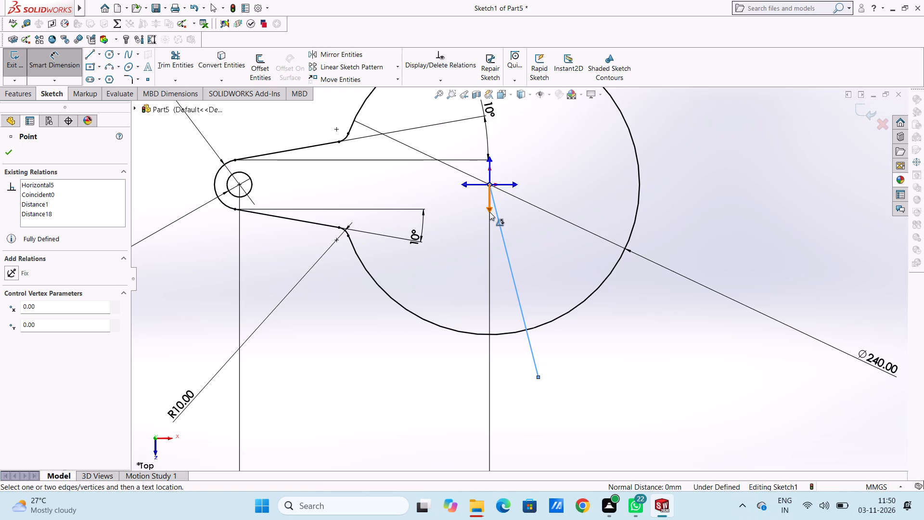
left_click(489, 211)
scroll(521, 380, "up", 3)
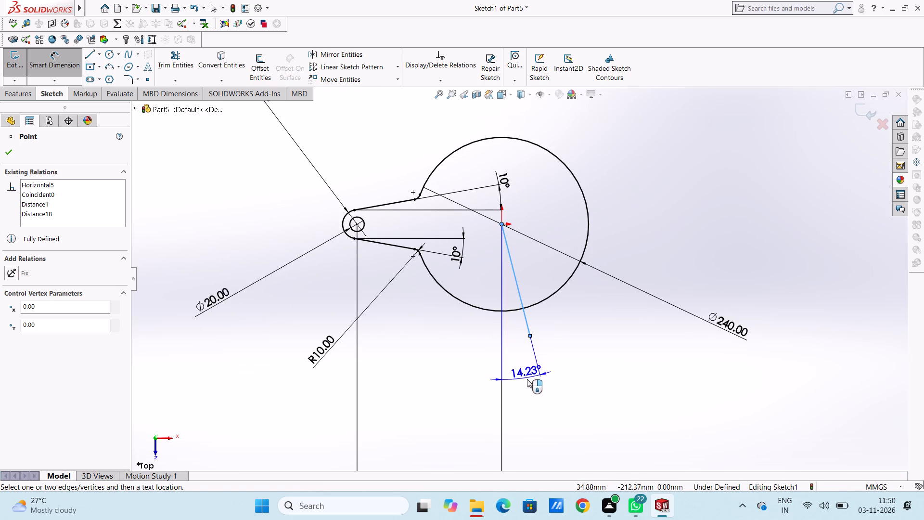
left_click(527, 379)
type("10")
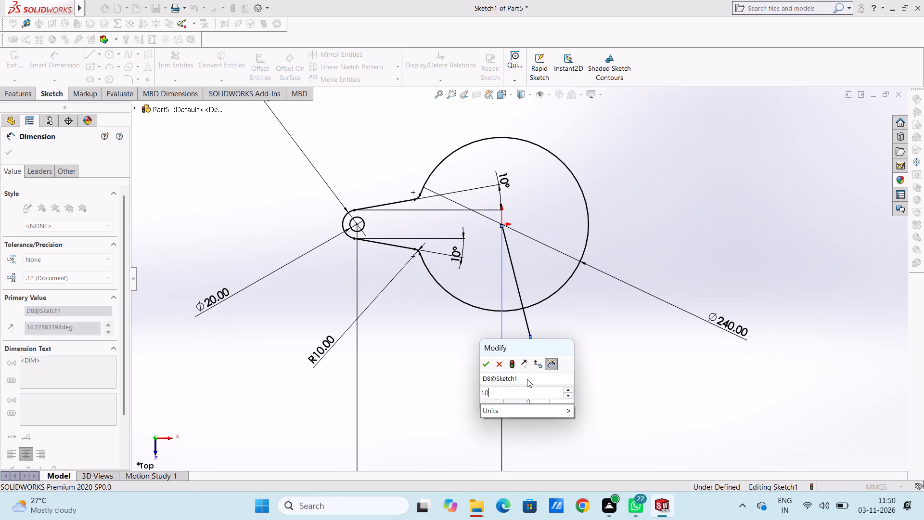
key("Return")
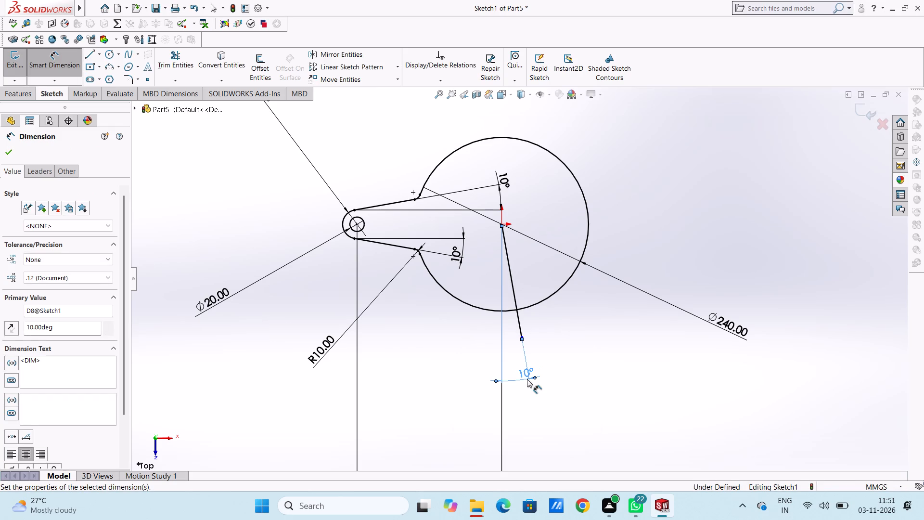
left_click(434, 346)
scroll(512, 257, "down", 2)
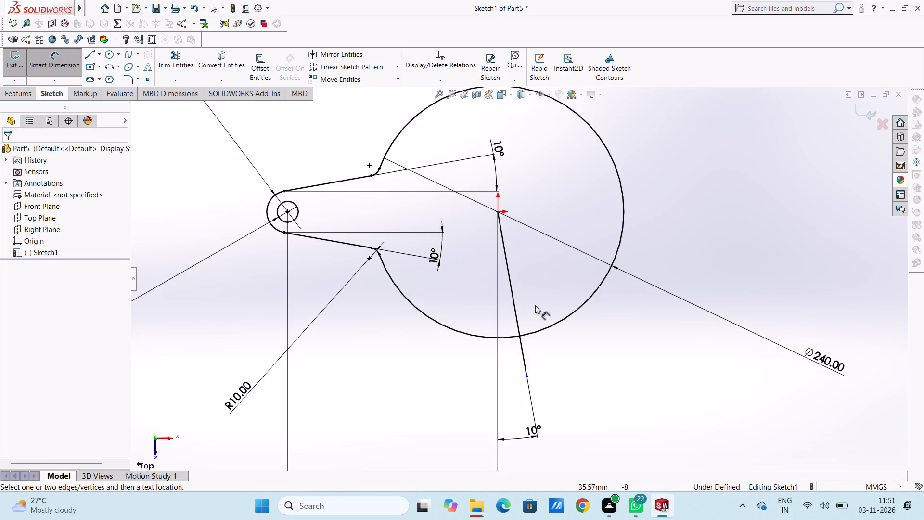
scroll(535, 307, "up", 2)
scroll(526, 332, "down", 1)
left_click(61, 65)
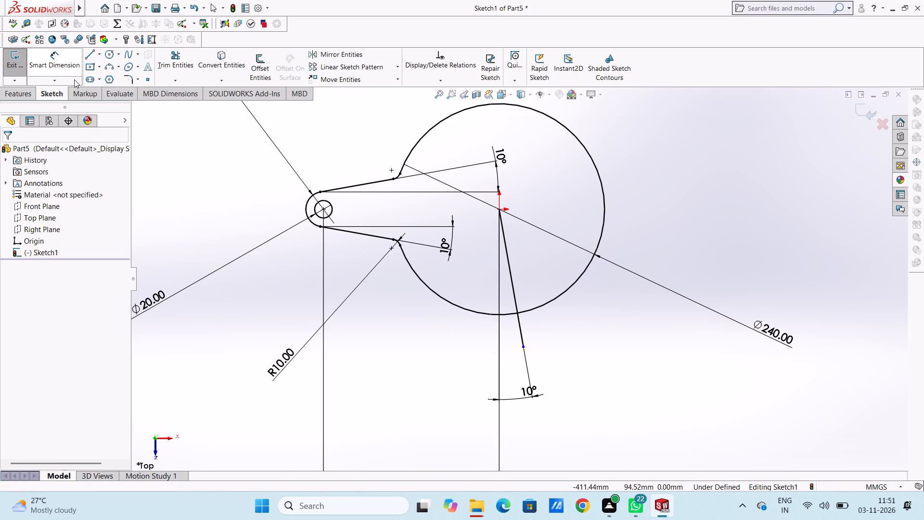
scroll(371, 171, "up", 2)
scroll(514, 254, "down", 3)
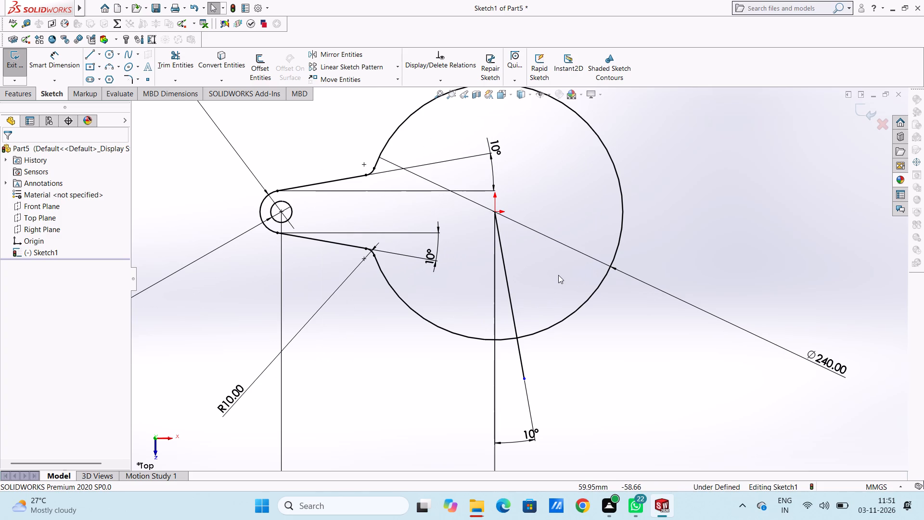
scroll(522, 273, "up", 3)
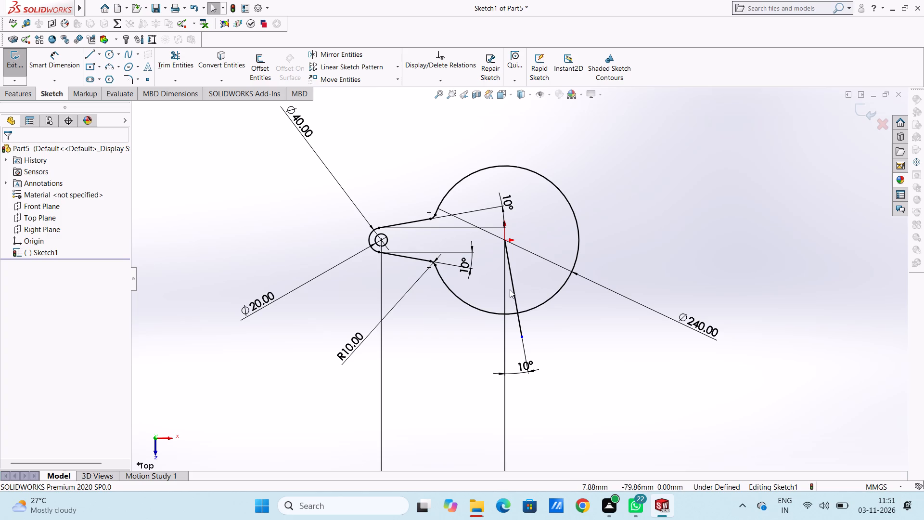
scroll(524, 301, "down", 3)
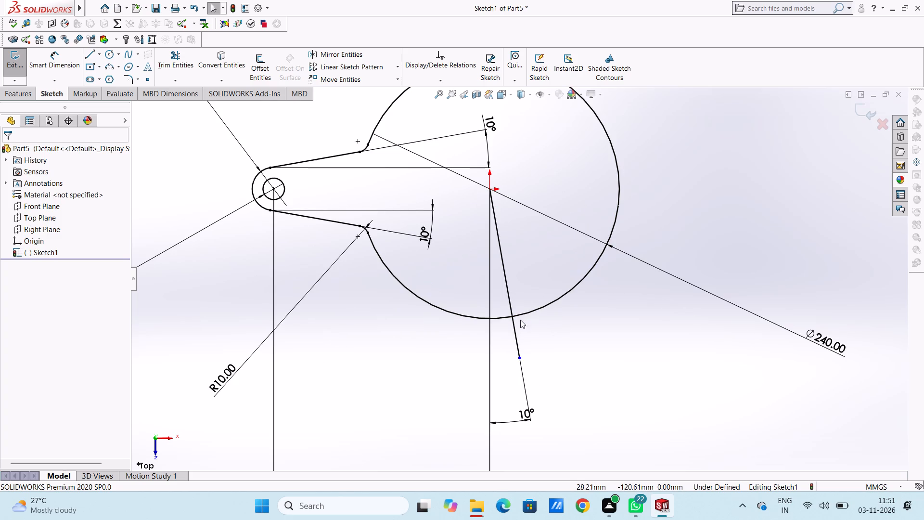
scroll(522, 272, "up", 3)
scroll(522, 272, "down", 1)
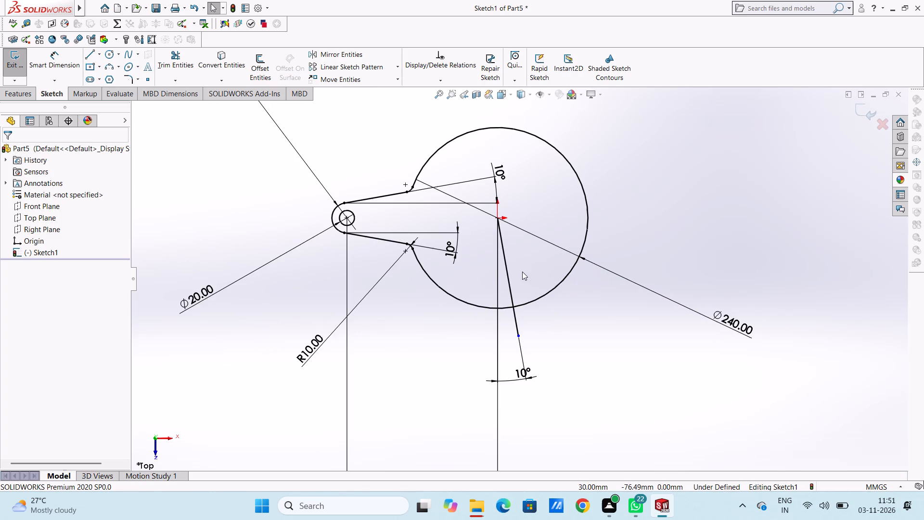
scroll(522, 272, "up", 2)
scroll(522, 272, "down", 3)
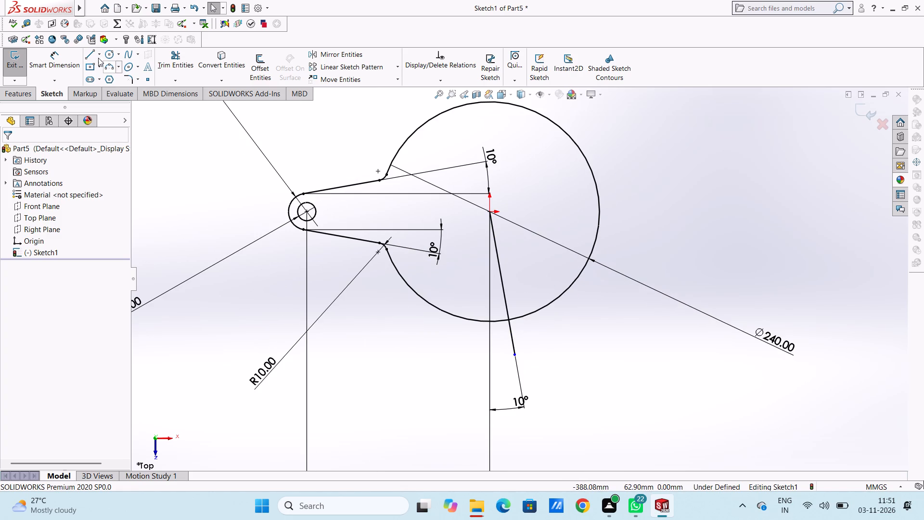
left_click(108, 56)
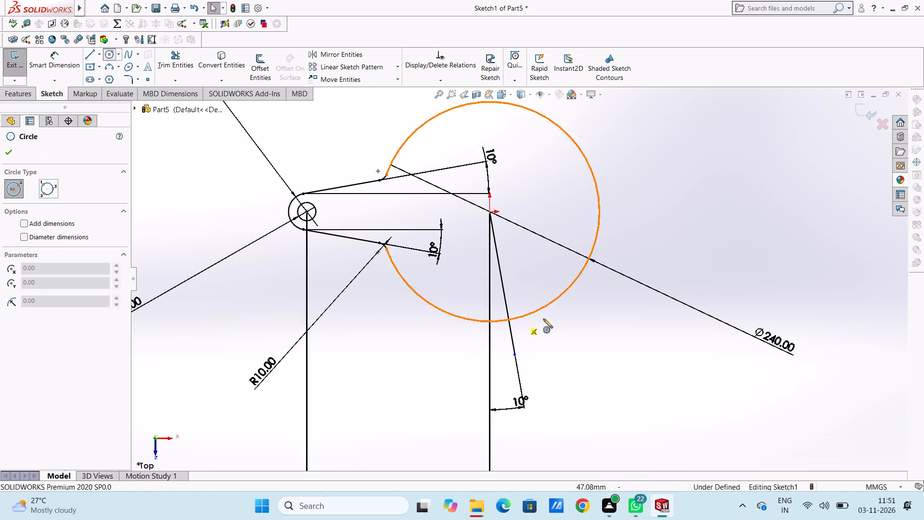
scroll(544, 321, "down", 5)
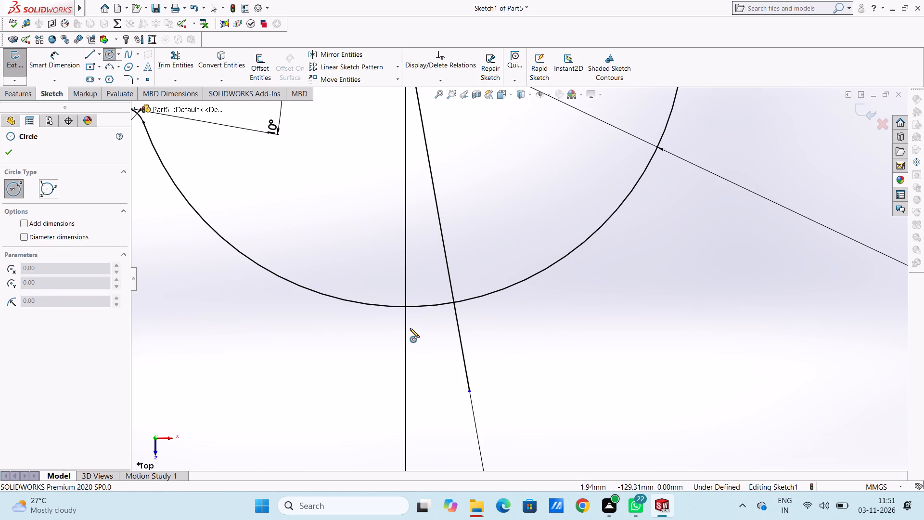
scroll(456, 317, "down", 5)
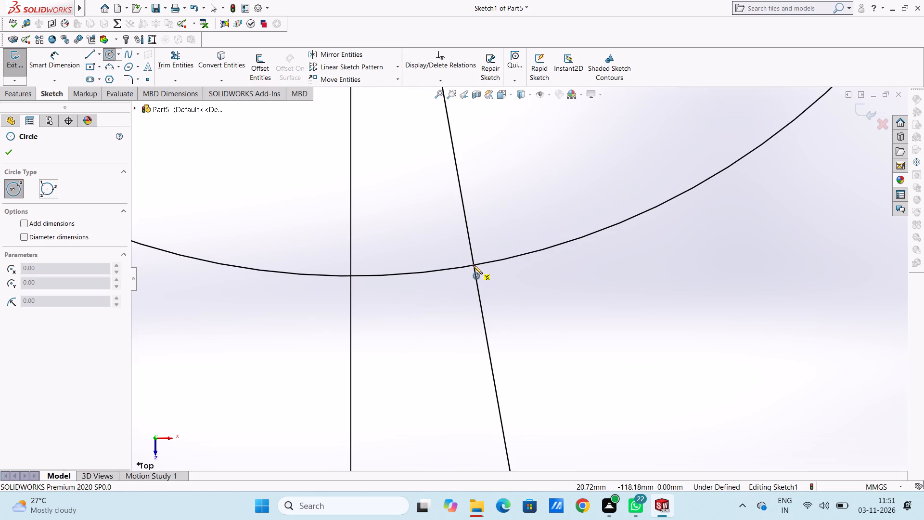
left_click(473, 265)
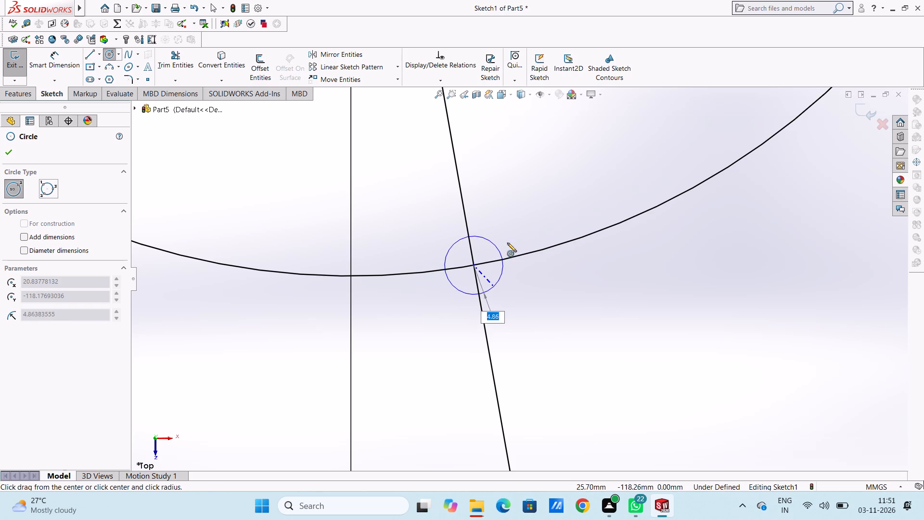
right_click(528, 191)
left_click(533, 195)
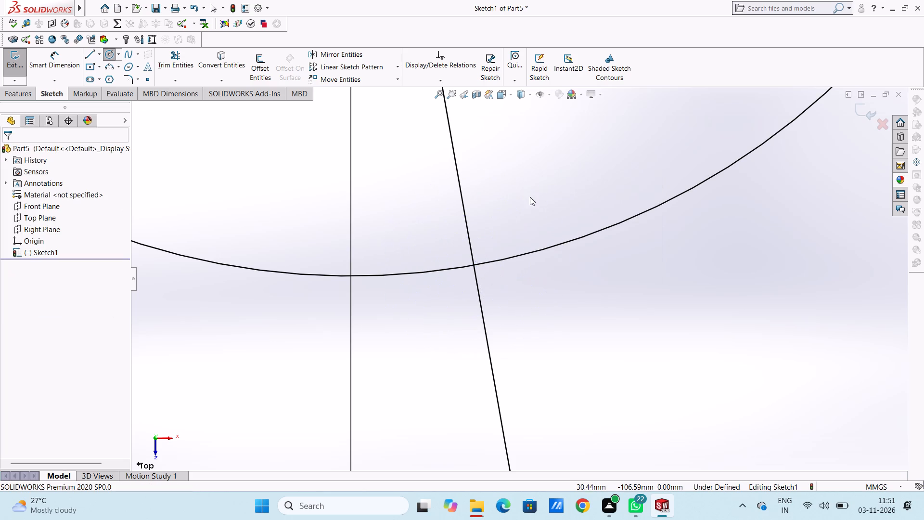
Sketch two concentric circles of 20 mm and 10 mm radius, centred on the steep sloping line just outside the large arc.
left_click(107, 53)
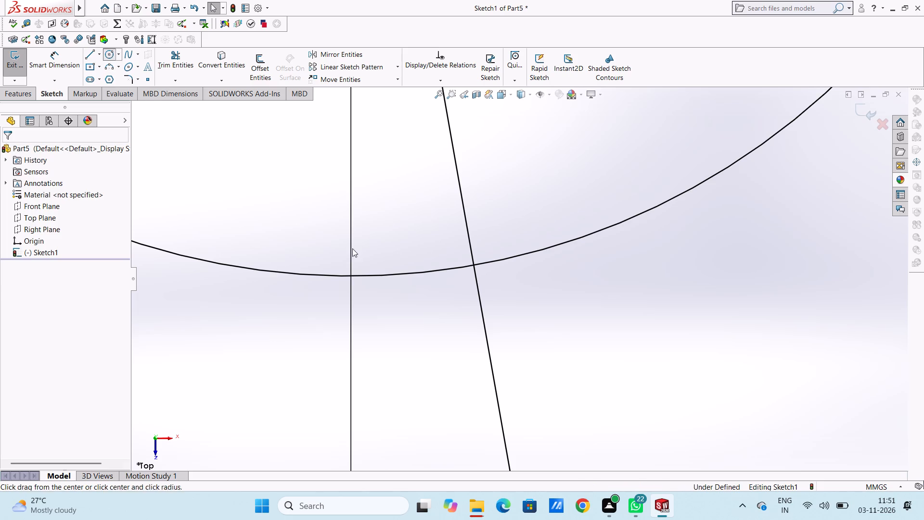
left_click(488, 347)
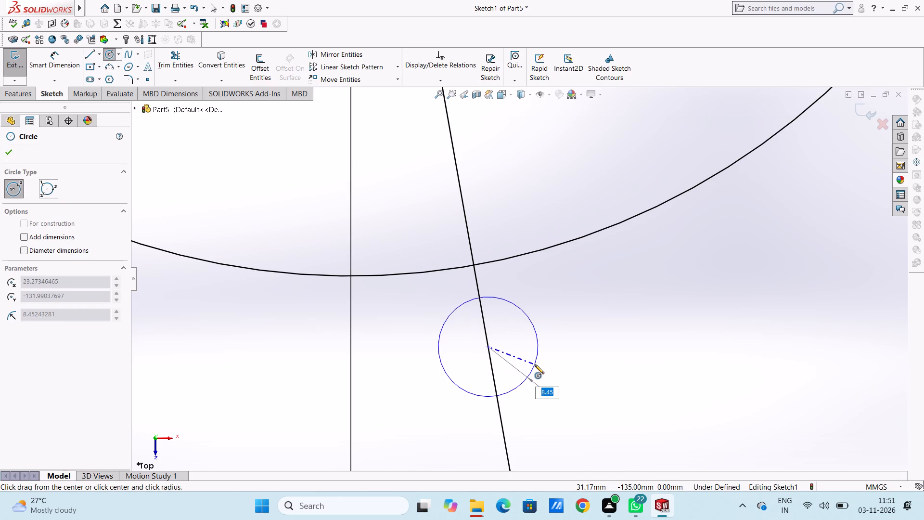
type("20")
key("Return")
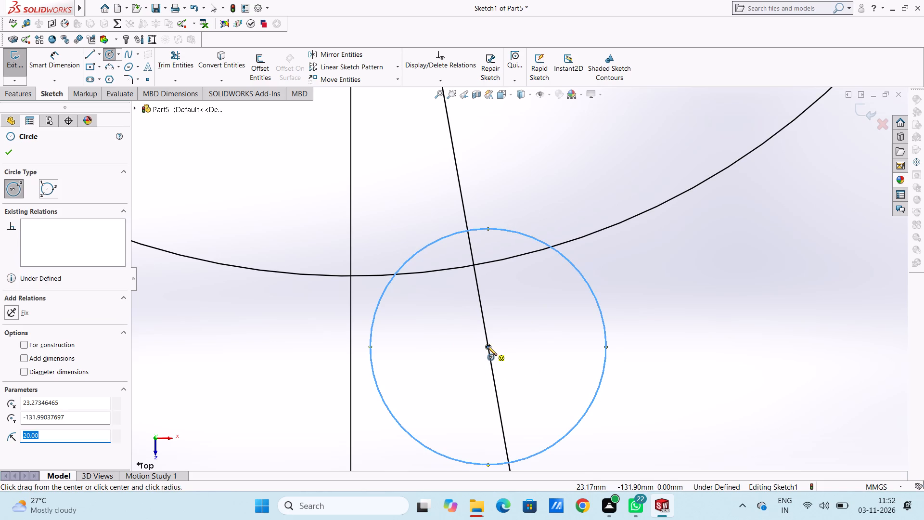
left_click(488, 346)
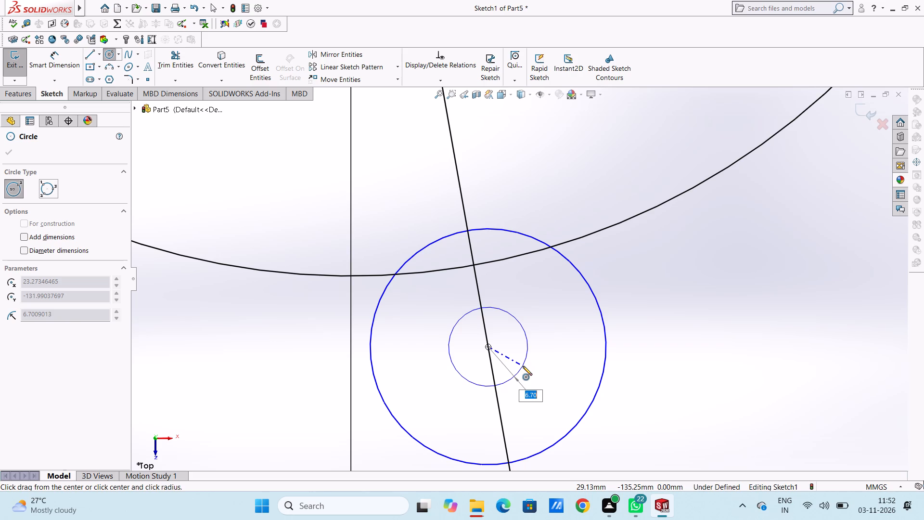
type("10")
key("Return")
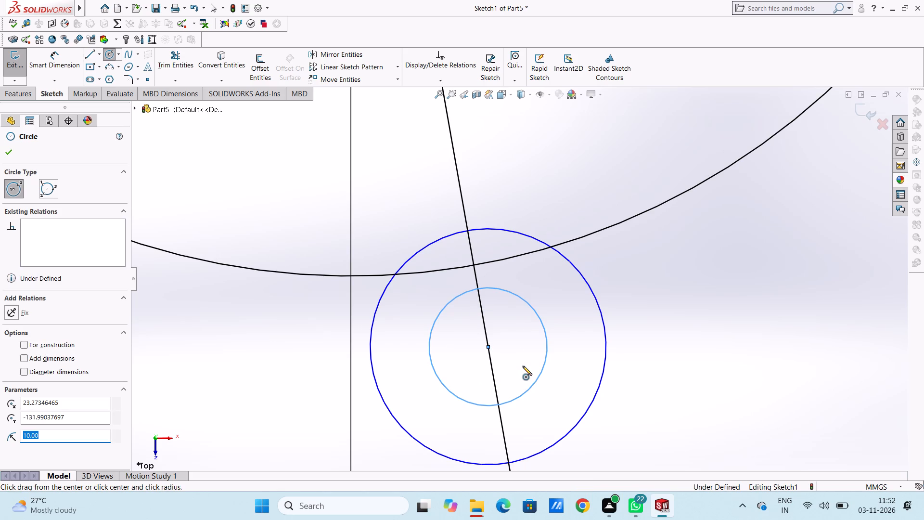
scroll(512, 323, "up", 5)
scroll(511, 317, "down", 1)
scroll(509, 309, "up", 10)
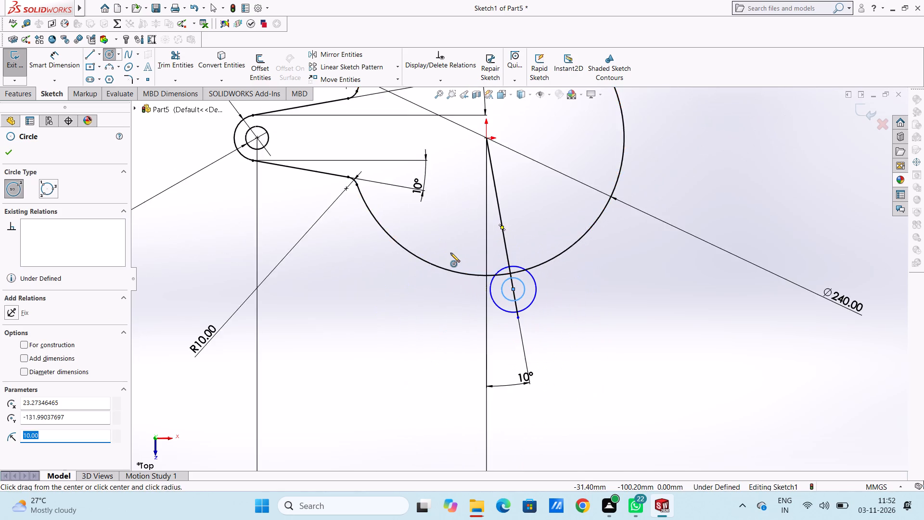
scroll(450, 253, "up", 2)
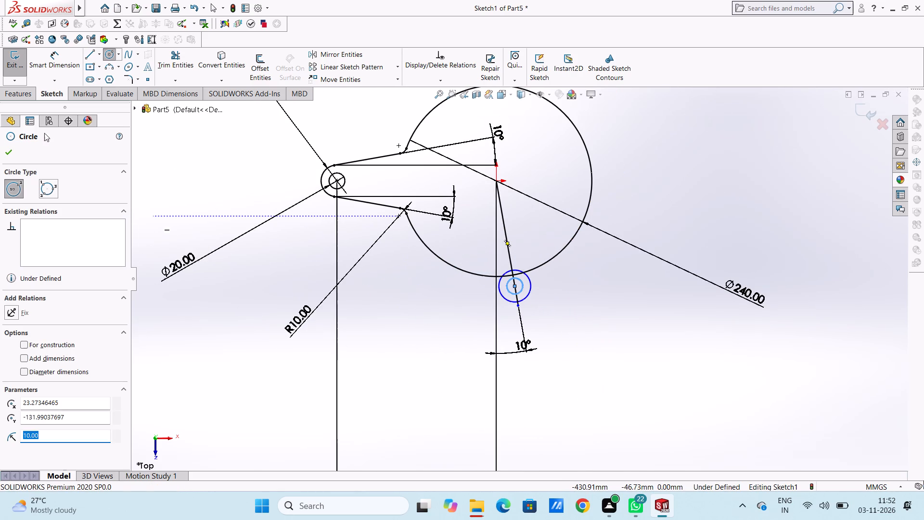
left_click(9, 153)
left_click(164, 156)
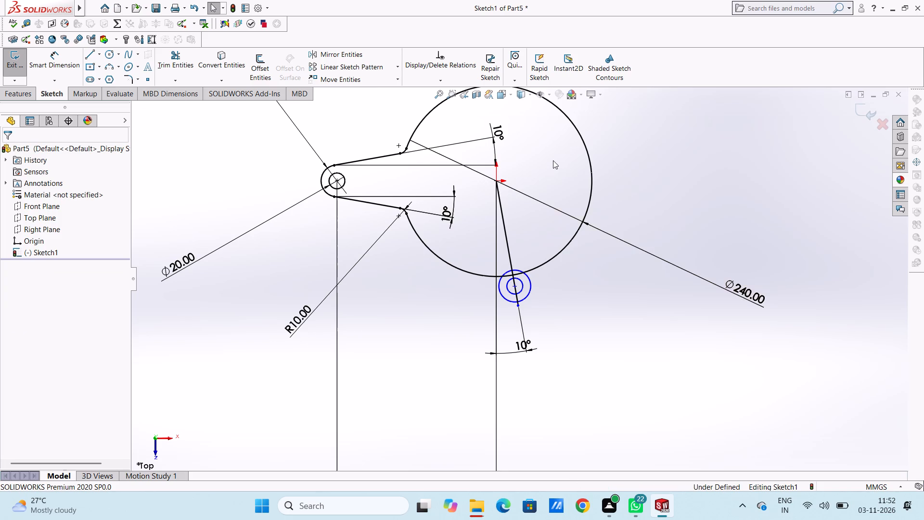
Dimension the distance from the origin to the centre of the two new concentric circles as 127 mm.
scroll(556, 159, "up", 3)
scroll(557, 218, "down", 4)
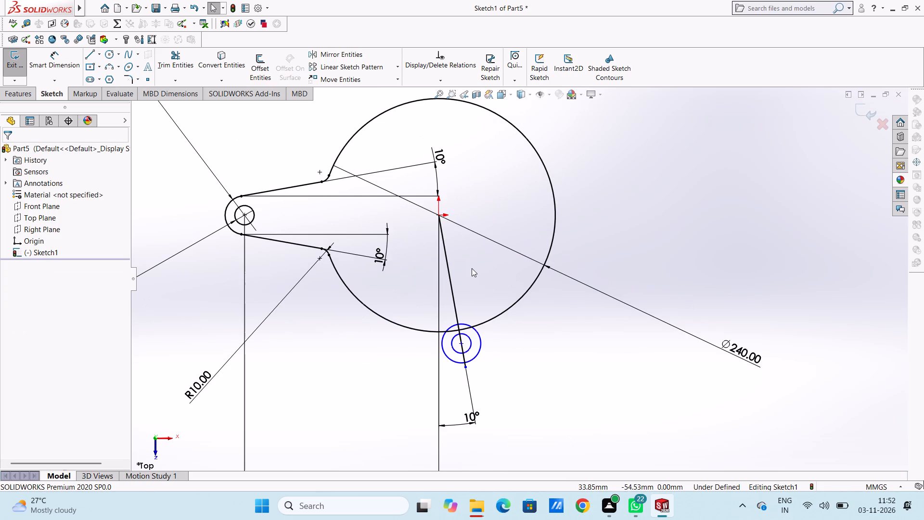
left_click(56, 60)
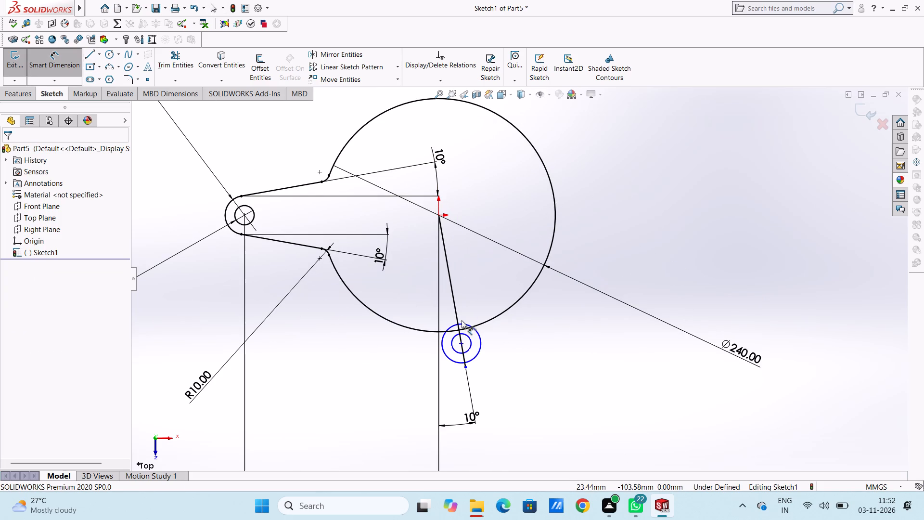
left_click(463, 345)
left_click(439, 215)
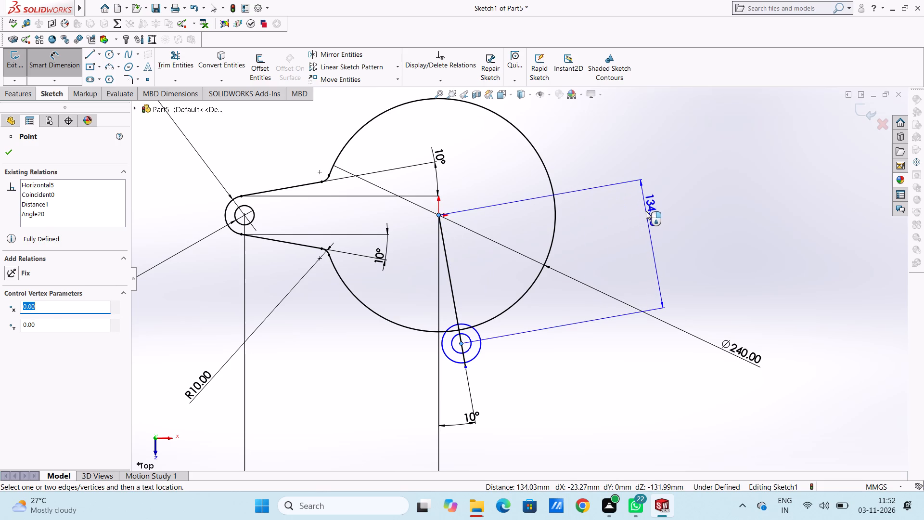
left_click(646, 210)
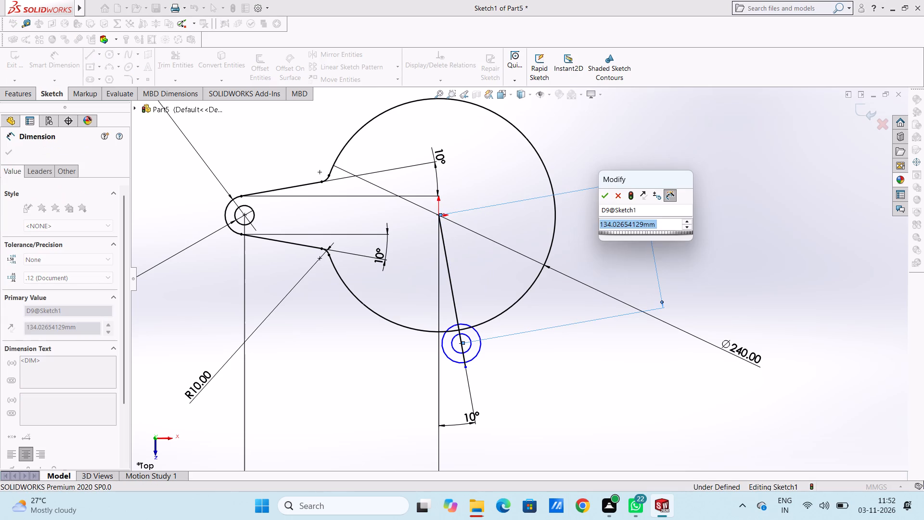
type("127")
key("Return")
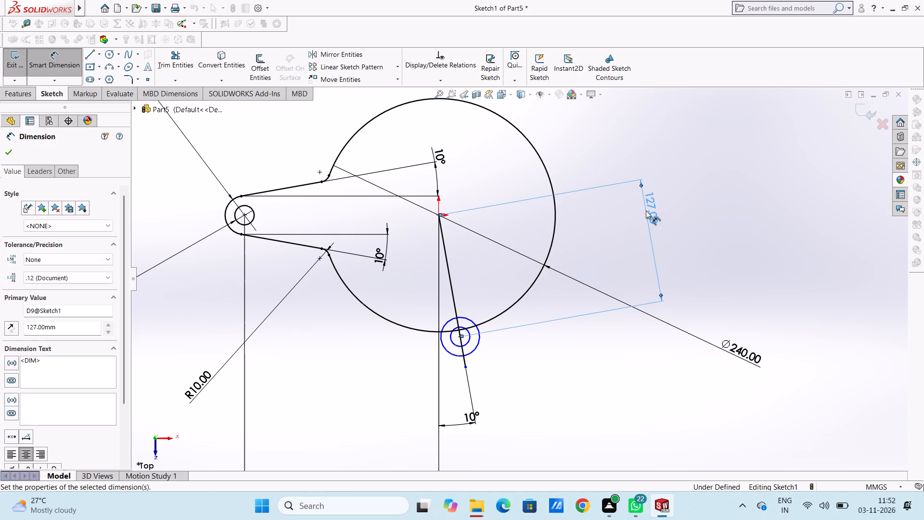
left_click(469, 274)
Sketch a line about 98 mm long from the lower left of the outer lug circle, sloping up and left across the large arc.
scroll(475, 343, "down", 1)
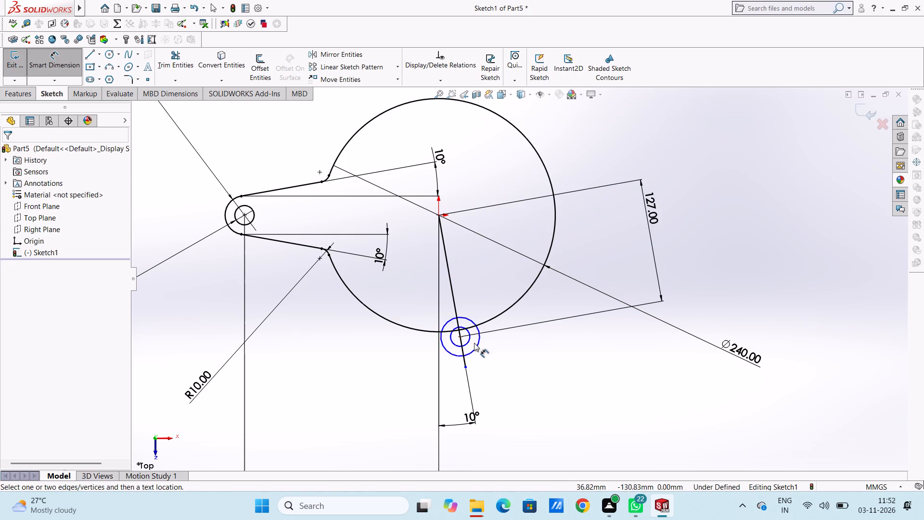
scroll(474, 343, "down", 1)
scroll(474, 343, "up", 3)
scroll(512, 304, "down", 2)
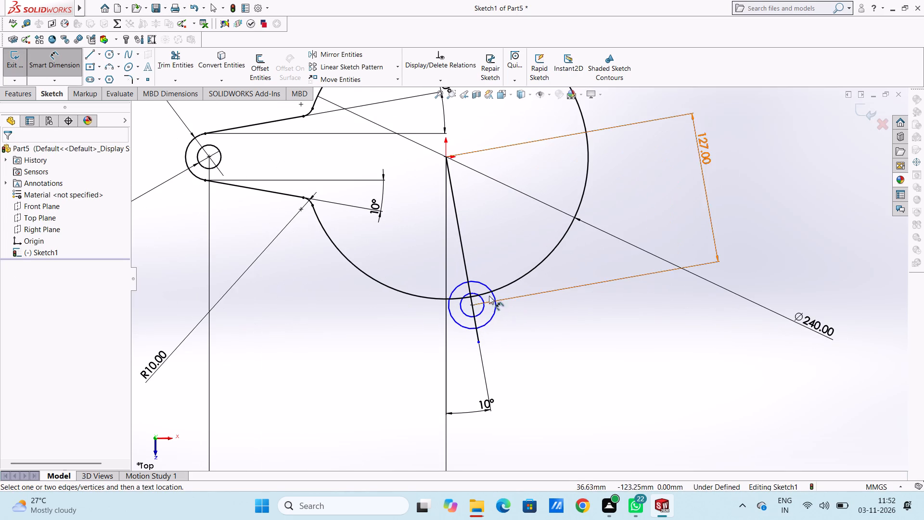
scroll(488, 269, "up", 2)
scroll(488, 269, "down", 1)
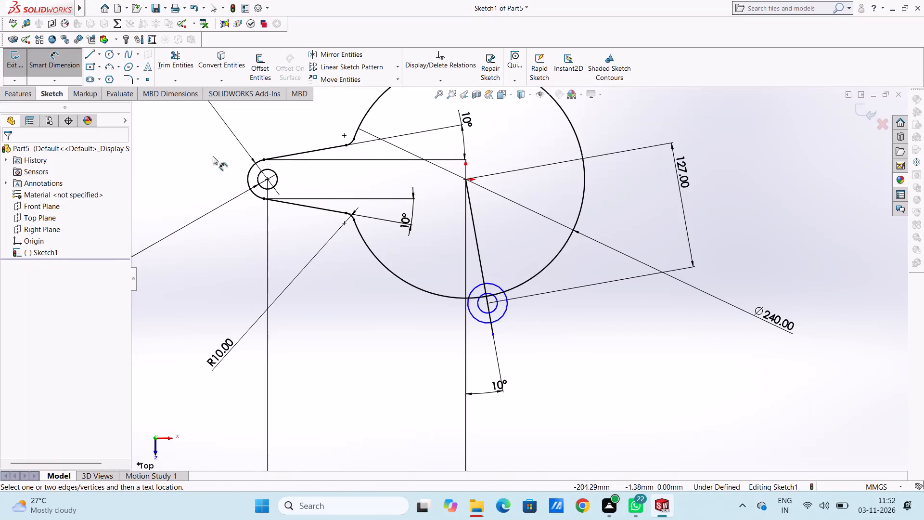
left_click(91, 55)
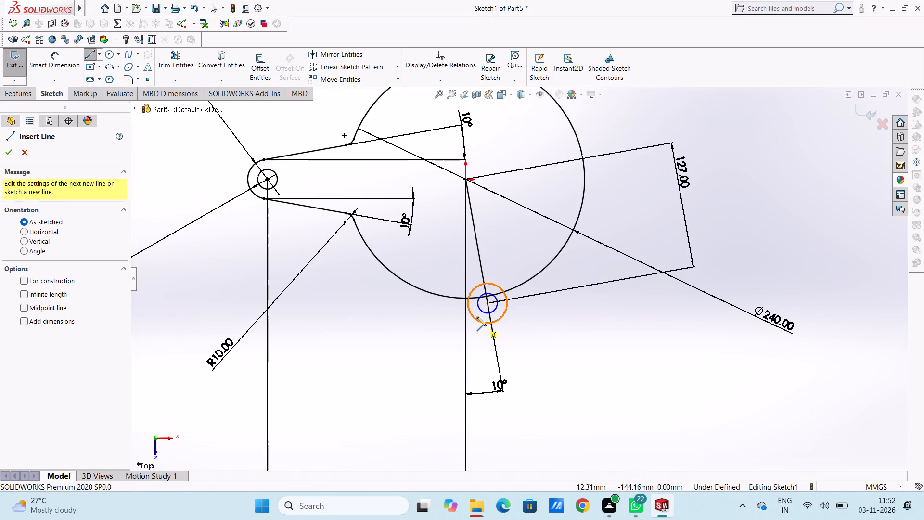
left_click(473, 317)
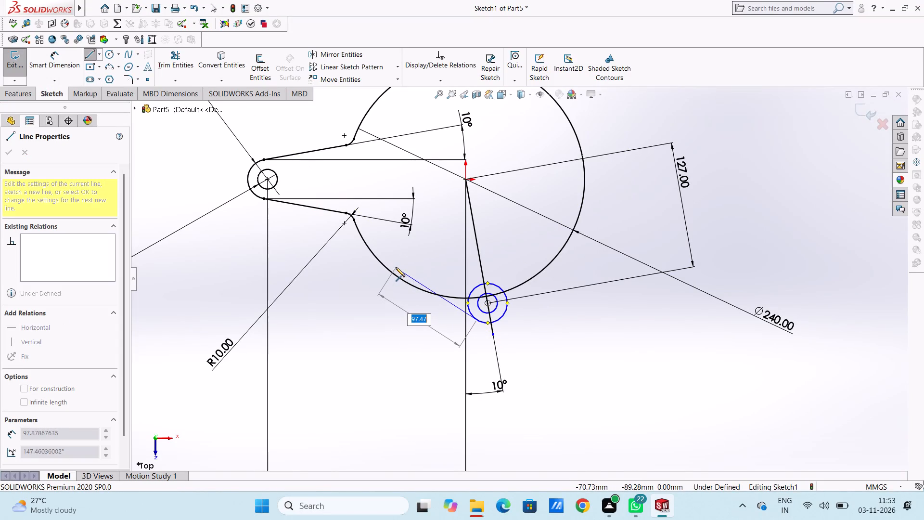
left_click(396, 267)
right_click(437, 221)
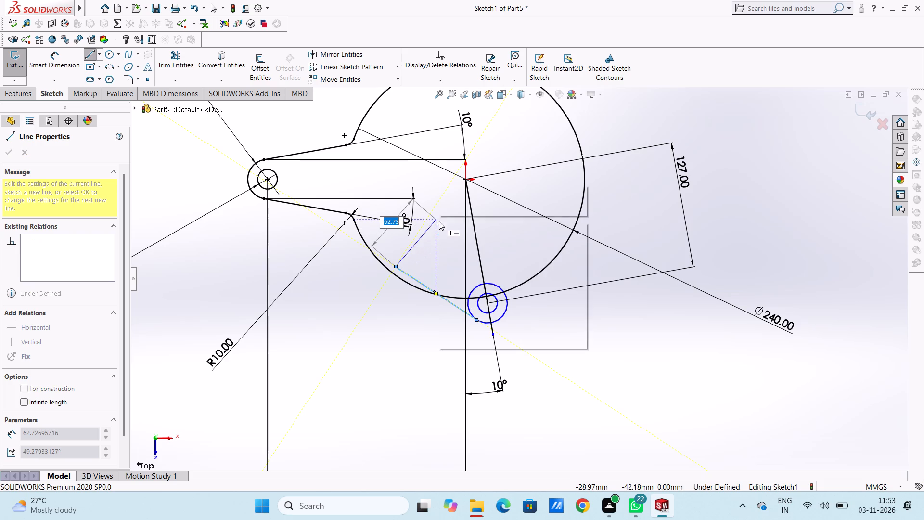
left_click(443, 227)
left_click(357, 301)
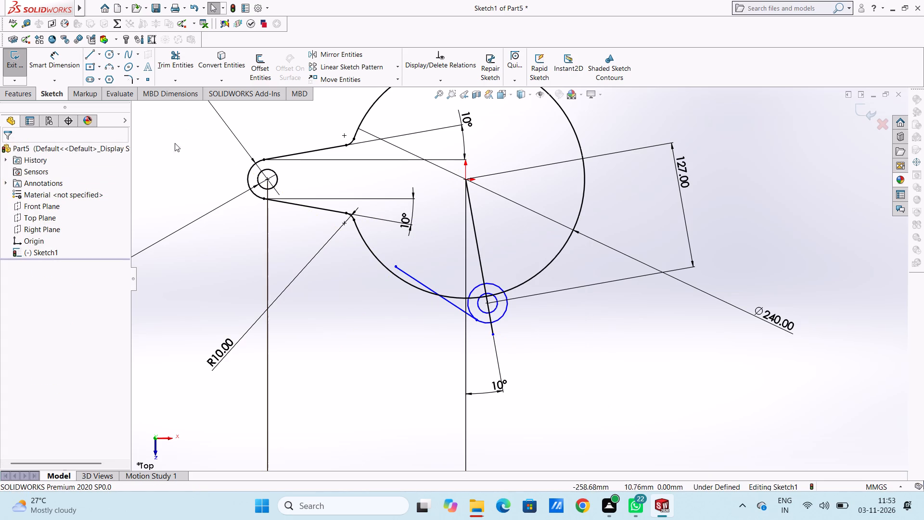
Sketch a line about 93 mm long from the right side of the outer lug circle, rising steeply inside the large circle.
left_click(87, 55)
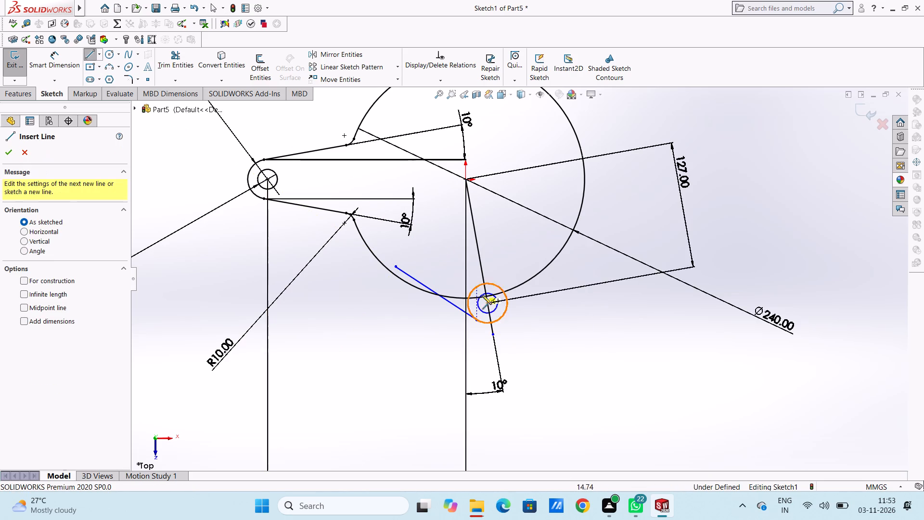
left_click(506, 310)
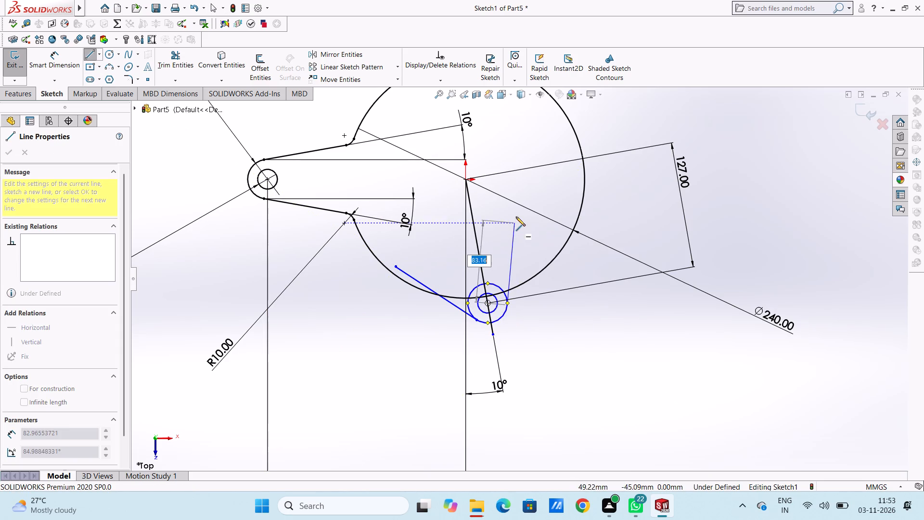
left_click(517, 214)
right_click(559, 172)
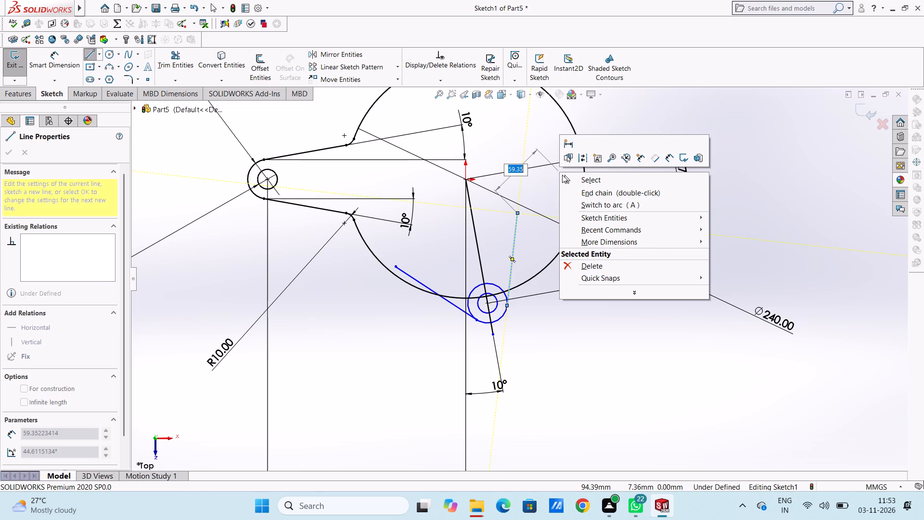
left_click(564, 176)
left_click(555, 190)
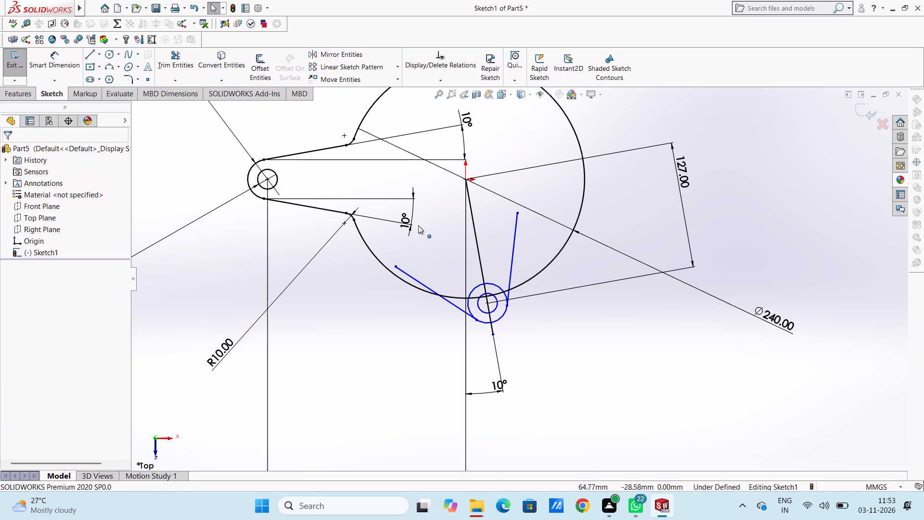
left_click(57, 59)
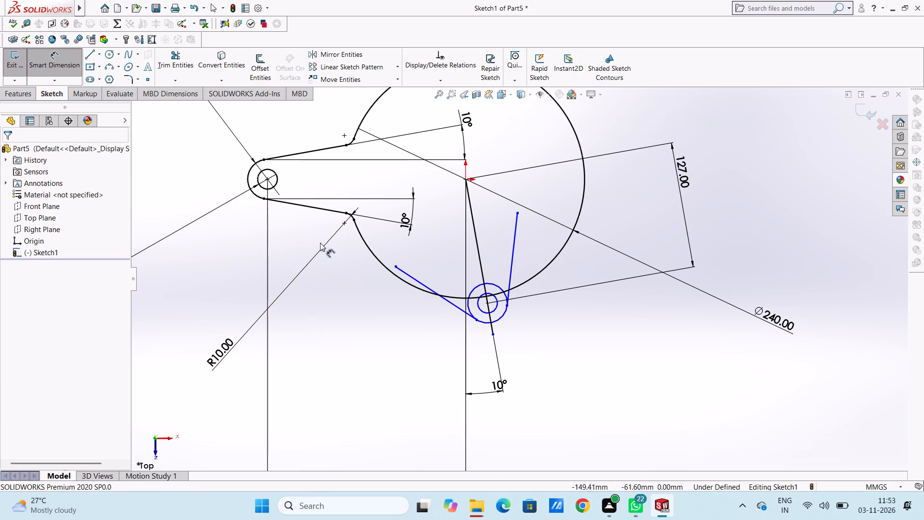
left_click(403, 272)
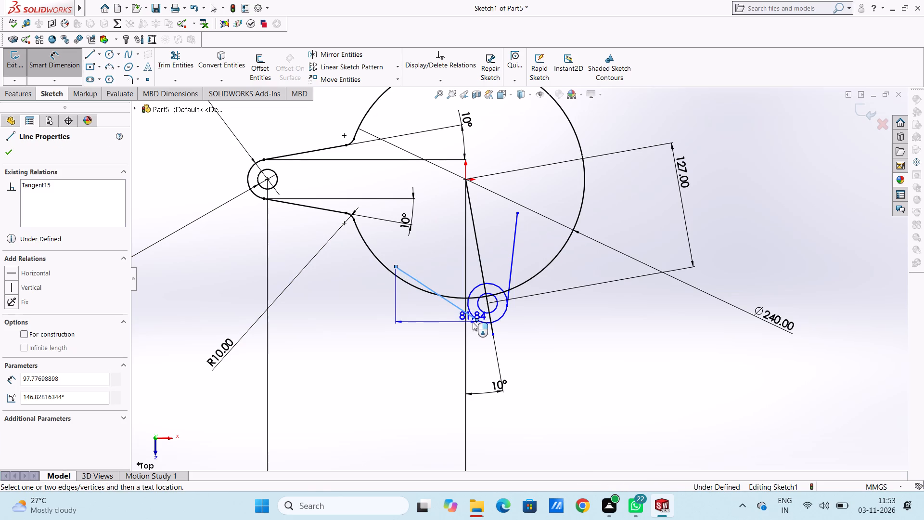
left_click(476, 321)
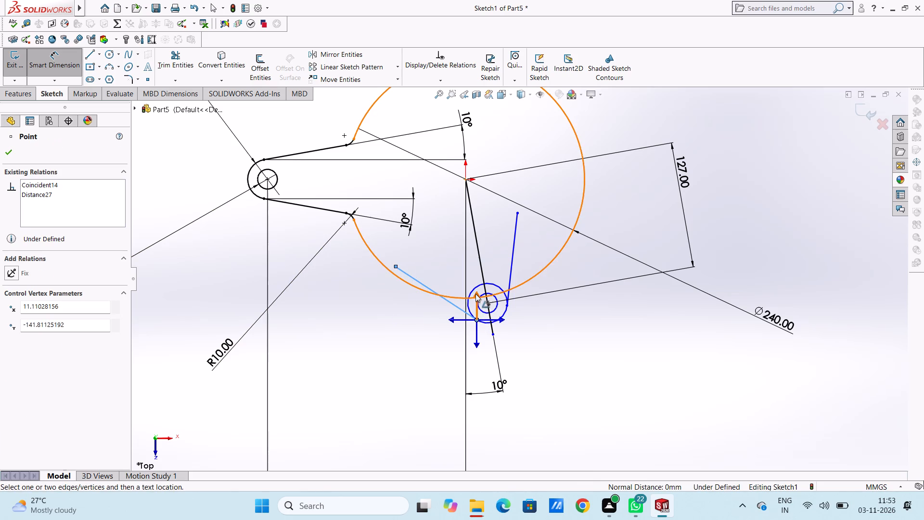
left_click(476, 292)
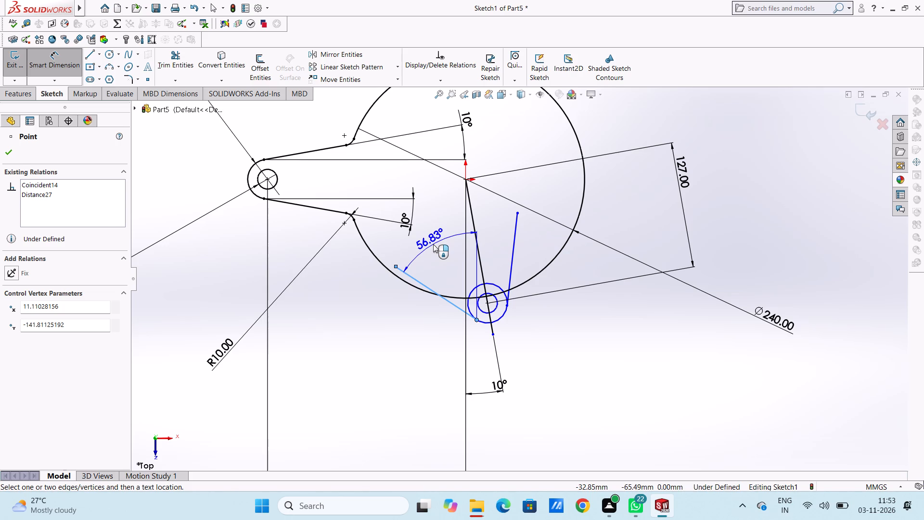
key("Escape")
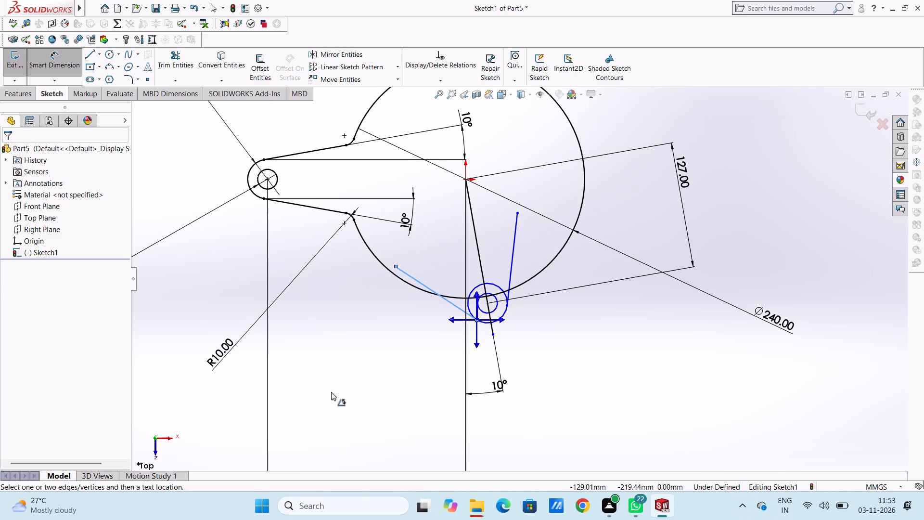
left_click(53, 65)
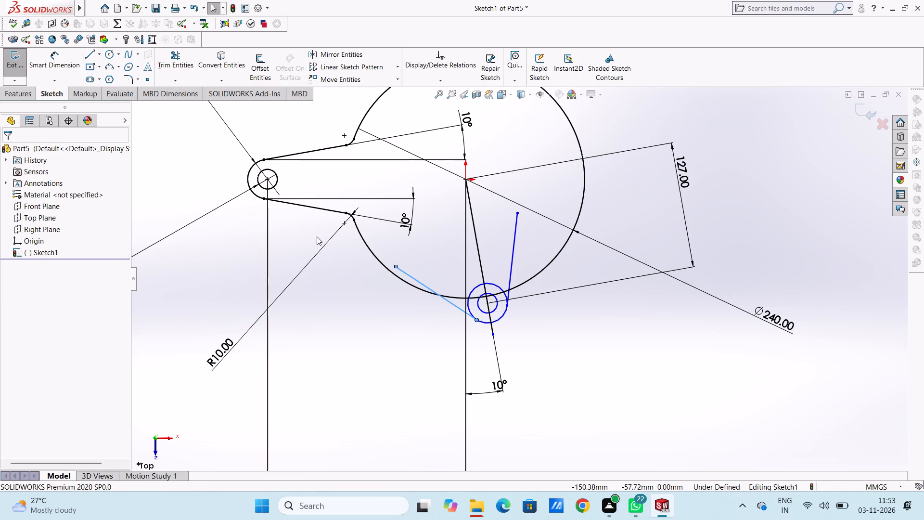
Apply a tangent relation between the left sloping line and the outer lug circle.
scroll(484, 355, "down", 4)
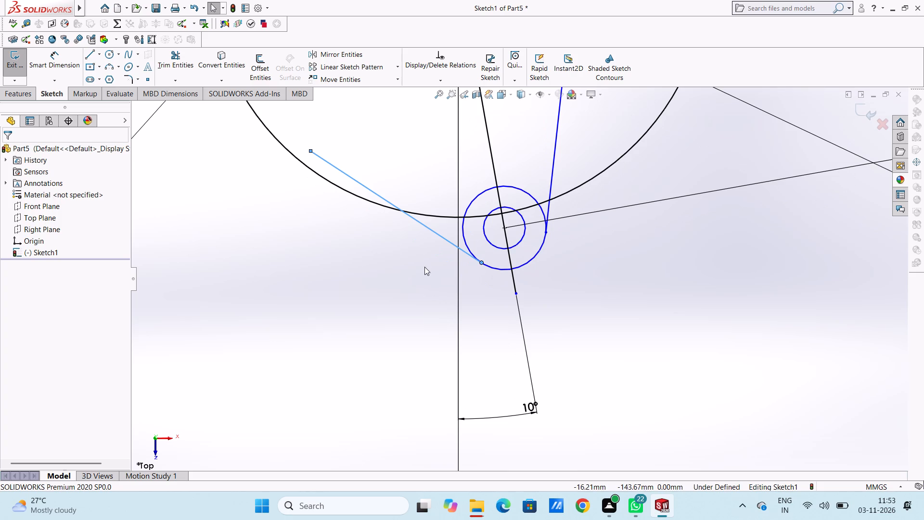
left_click(424, 267)
left_click(435, 235)
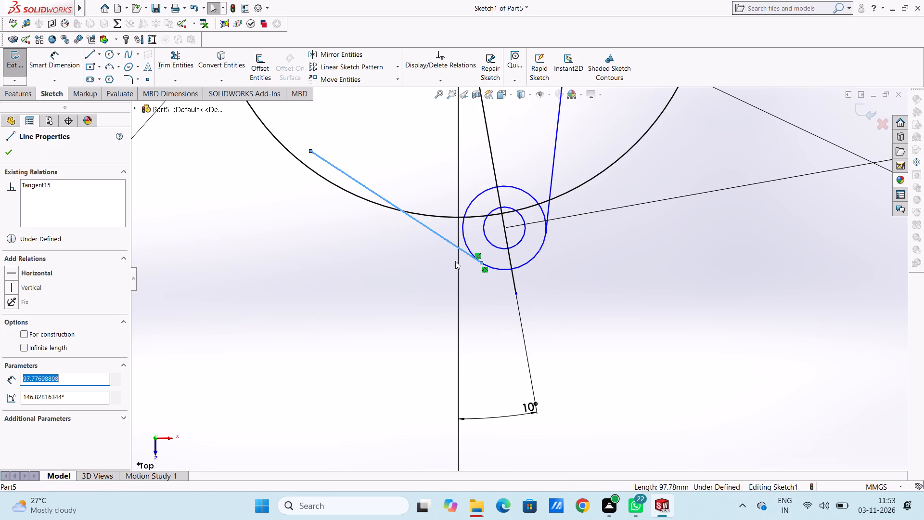
left_click(465, 239, "ctrl")
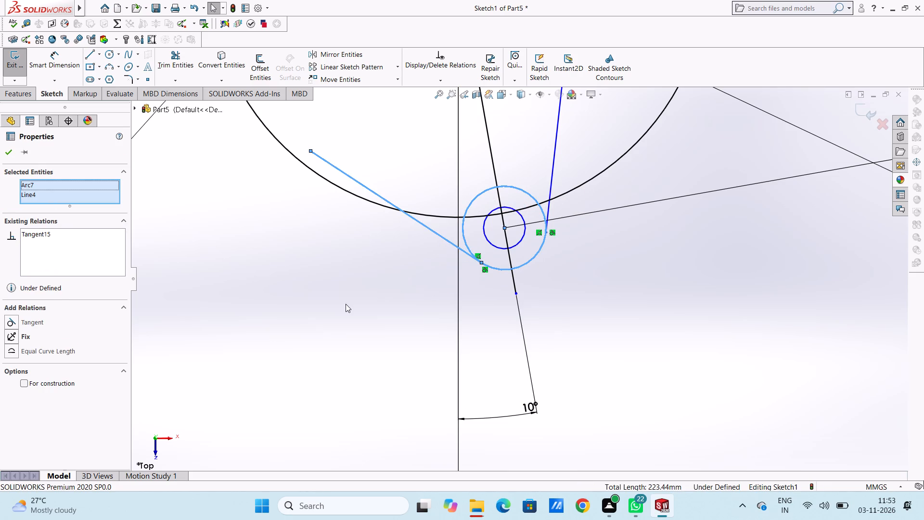
left_click(8, 324)
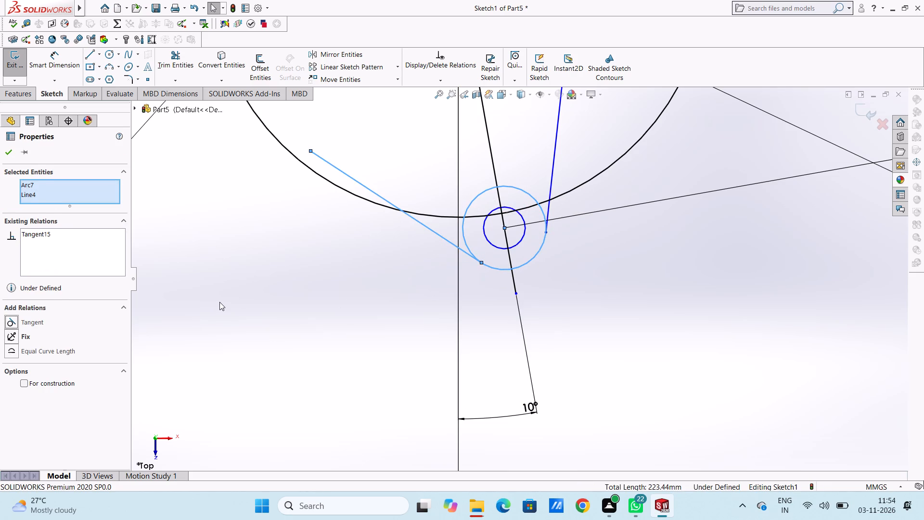
left_click(219, 302)
Apply a tangent relation between the right steep line and the outer lug circle.
scroll(219, 302, "up", 5)
scroll(520, 222, "down", 4)
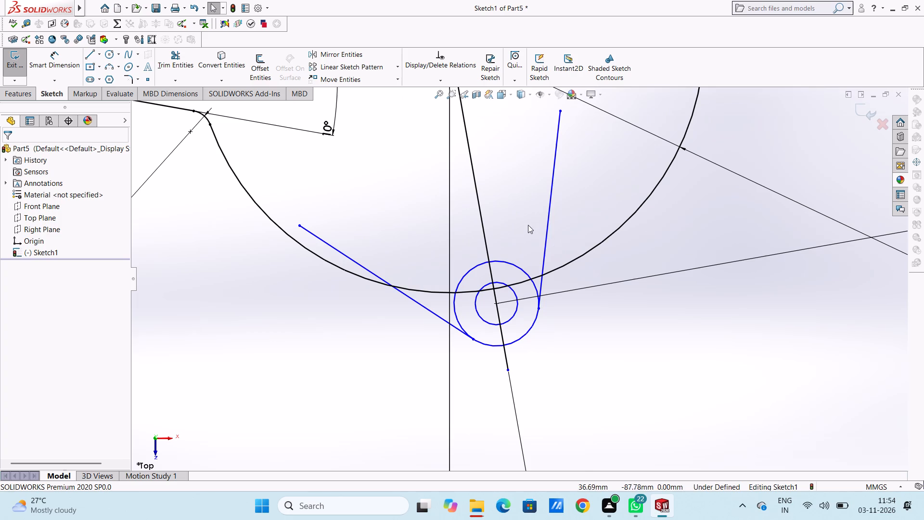
left_click(547, 234)
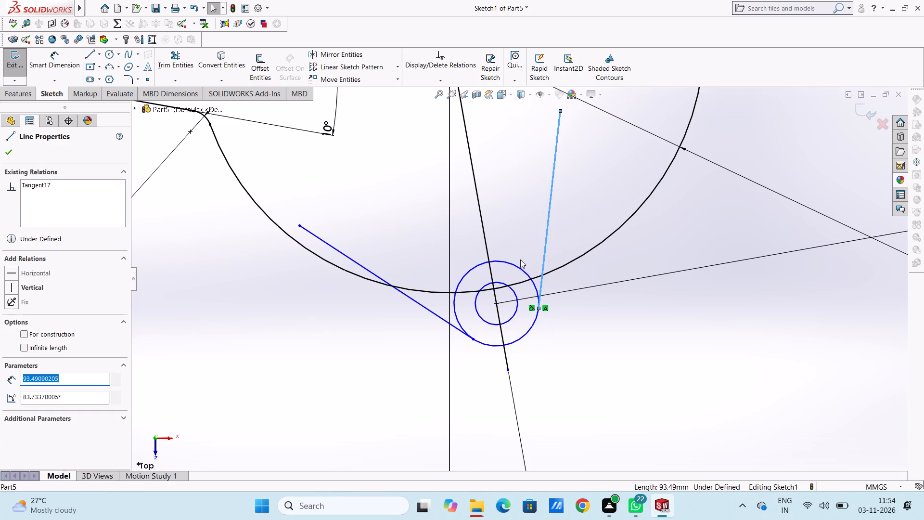
left_click(515, 268, "ctrl")
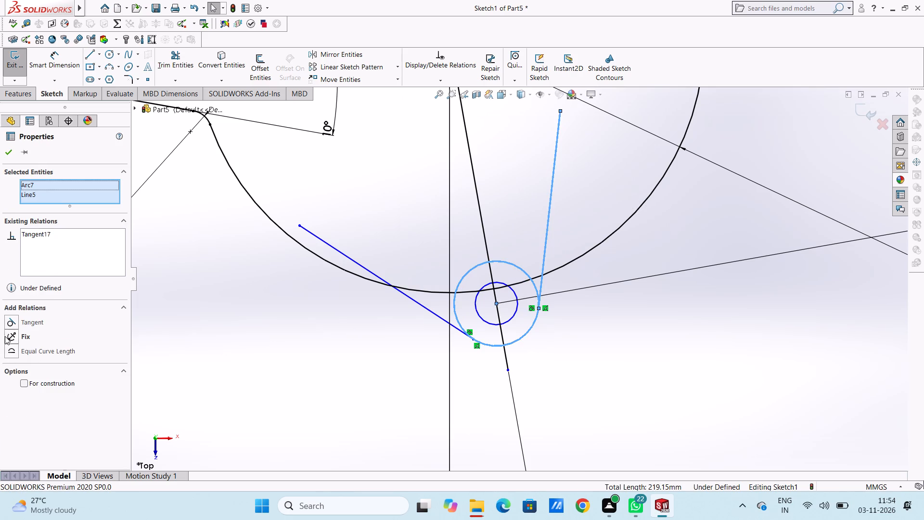
left_click(11, 323)
left_click(312, 335)
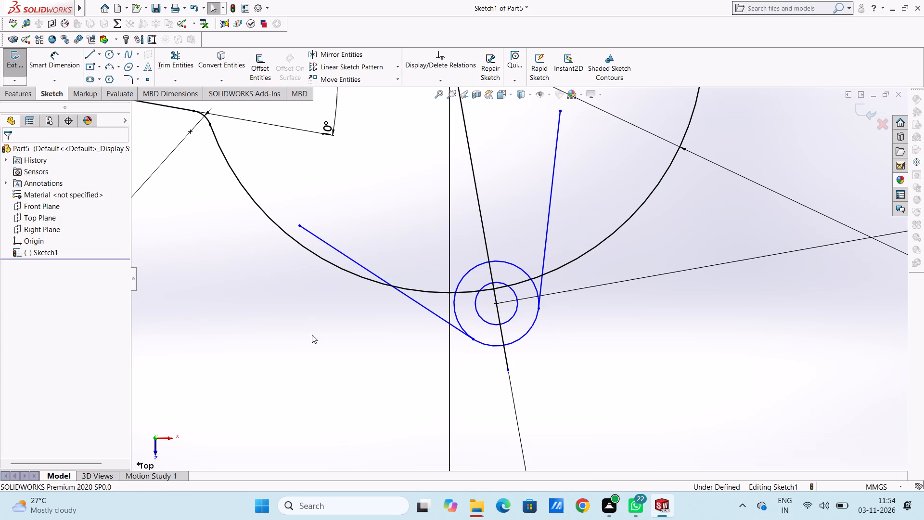
Examine the two lug lines in relation to the large circle, the arm and the existing dimensions.
scroll(392, 318, "up", 4)
scroll(468, 227, "up", 2)
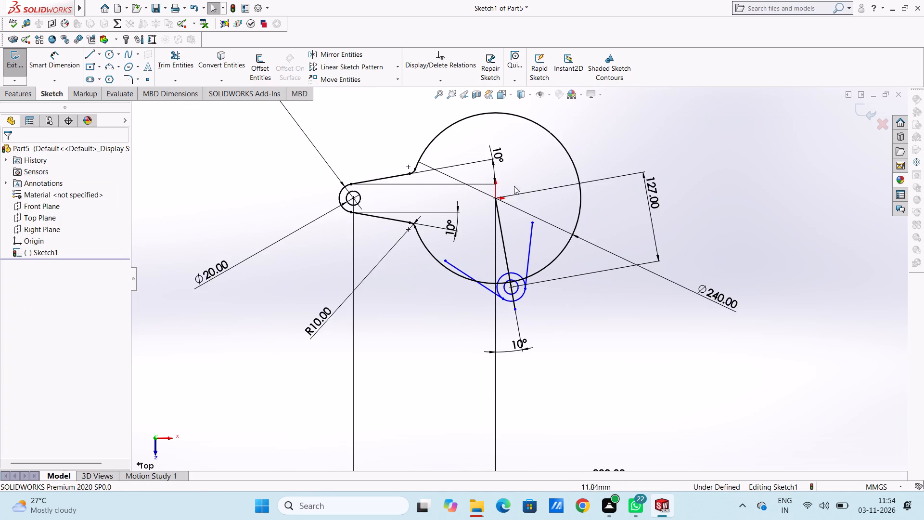
scroll(520, 177, "down", 1)
scroll(521, 173, "up", 2)
scroll(525, 177, "down", 3)
scroll(528, 289, "up", 2)
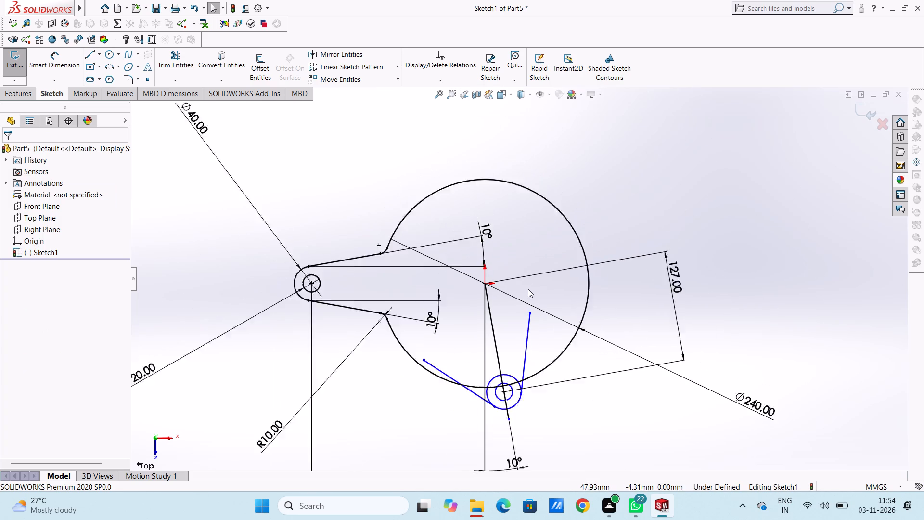
scroll(528, 289, "up", 1)
scroll(512, 366, "down", 3)
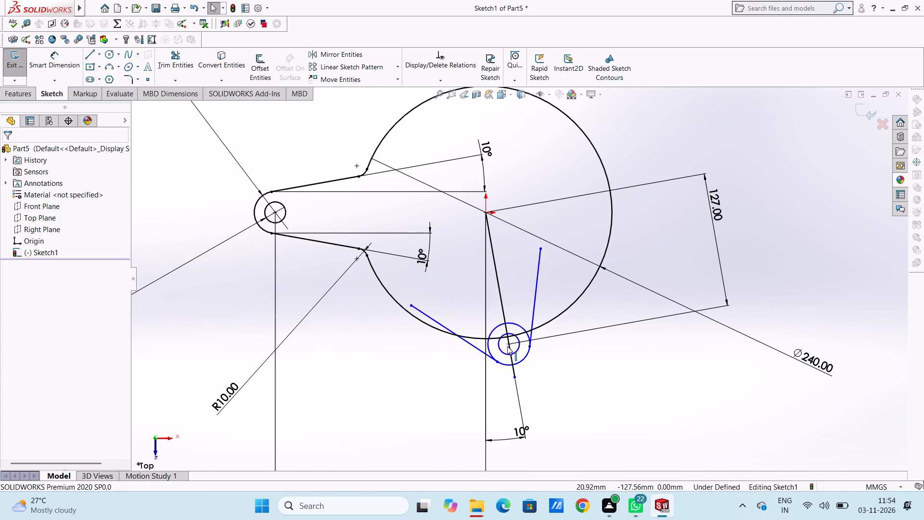
scroll(468, 324, "down", 2)
scroll(468, 324, "up", 3)
scroll(545, 284, "up", 2)
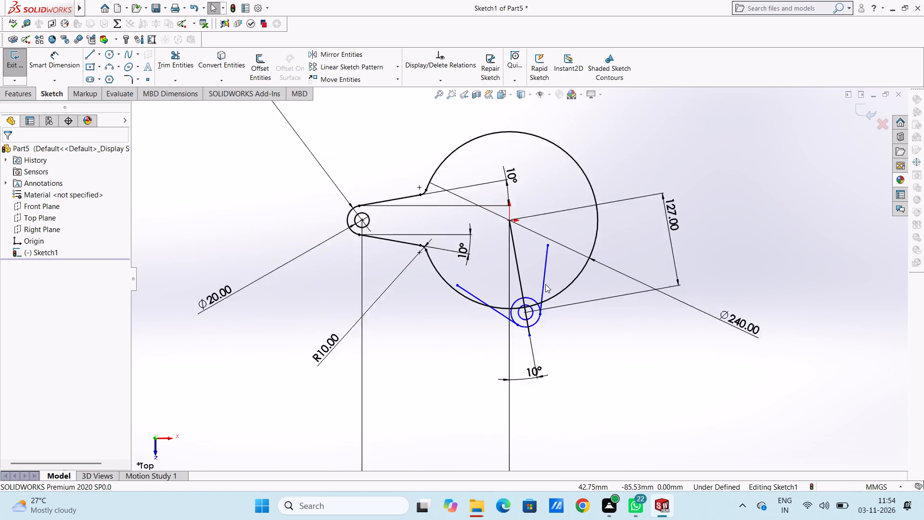
scroll(545, 284, "up", 1)
scroll(545, 284, "down", 5)
scroll(509, 284, "up", 1)
scroll(506, 286, "down", 2)
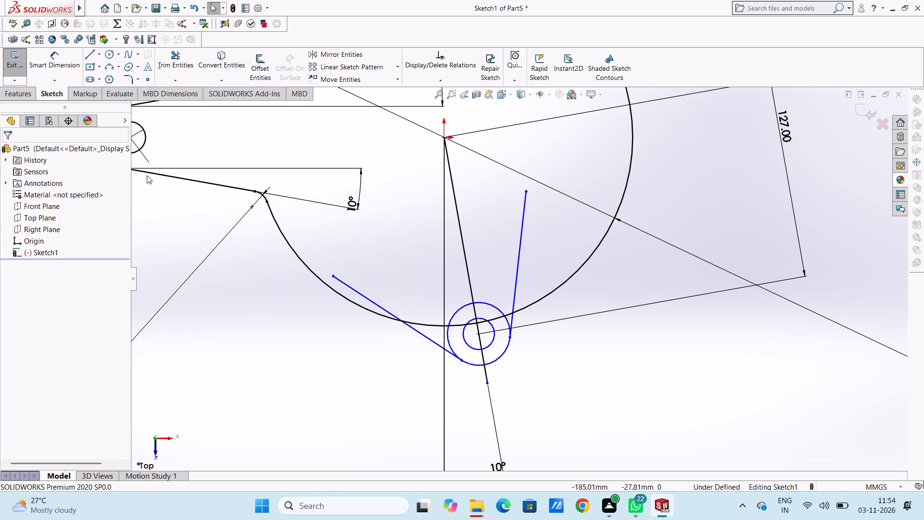
Dimension the left sloping lug line at 45° from the vertical through its lower endpoint.
left_click(48, 61)
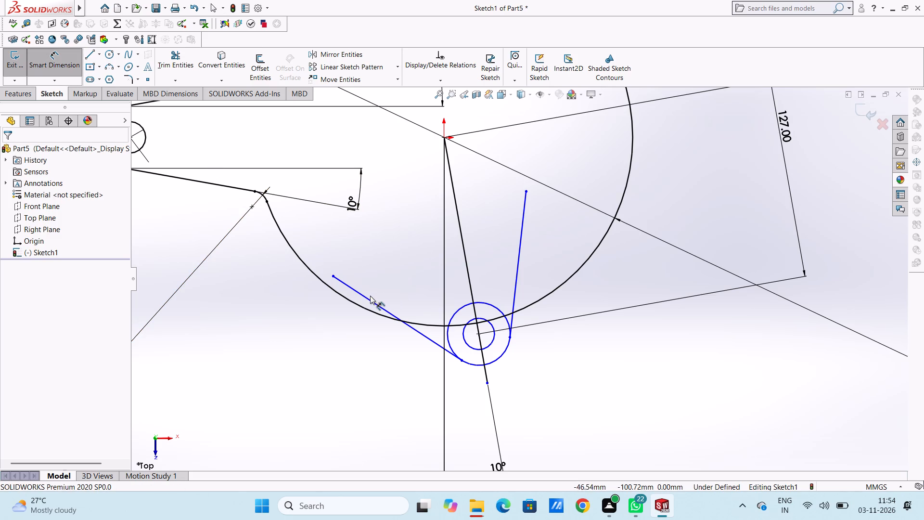
left_click(363, 295)
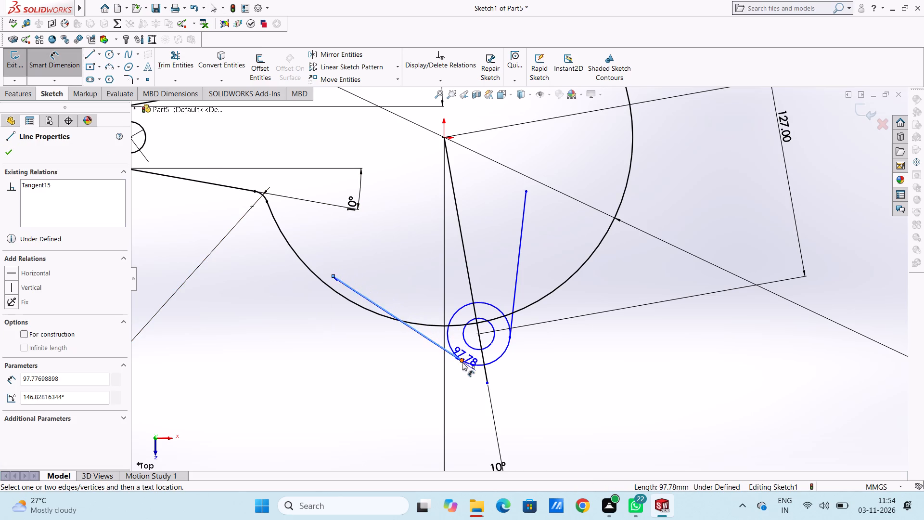
left_click(462, 360)
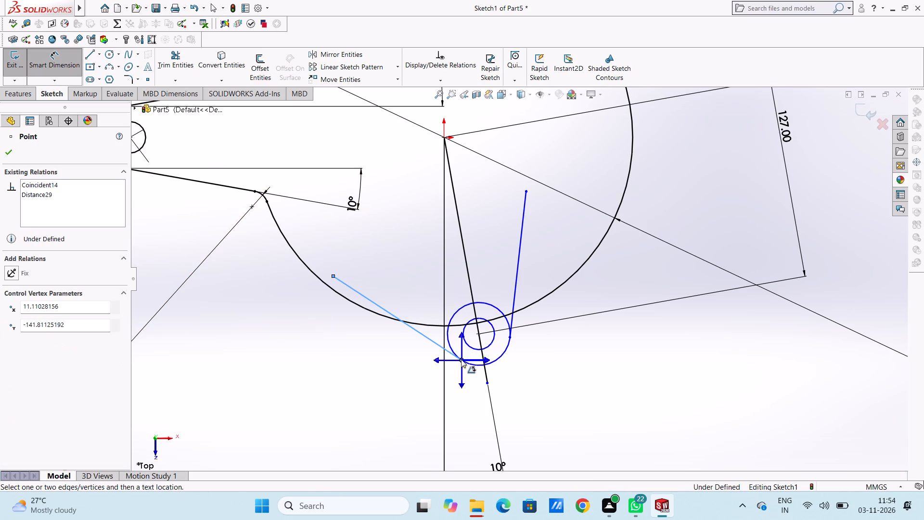
left_click(461, 336)
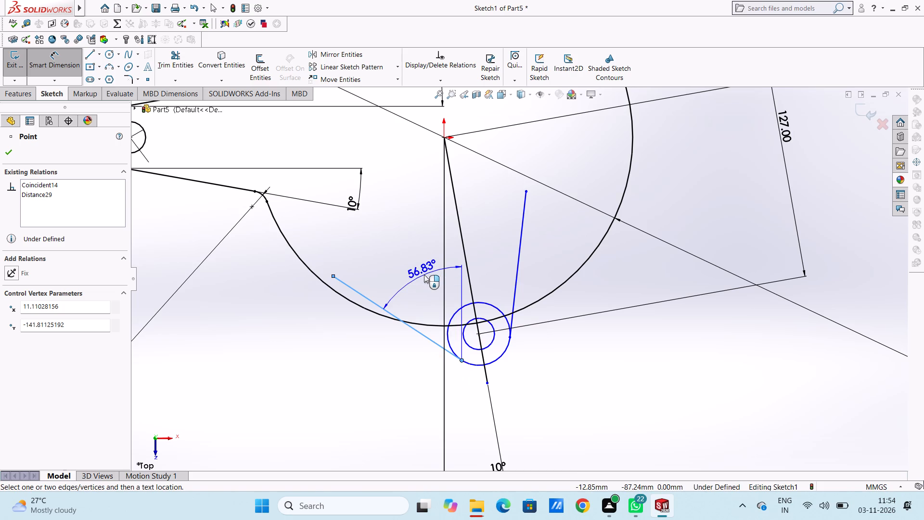
scroll(424, 274, "down", 1)
scroll(424, 274, "up", 2)
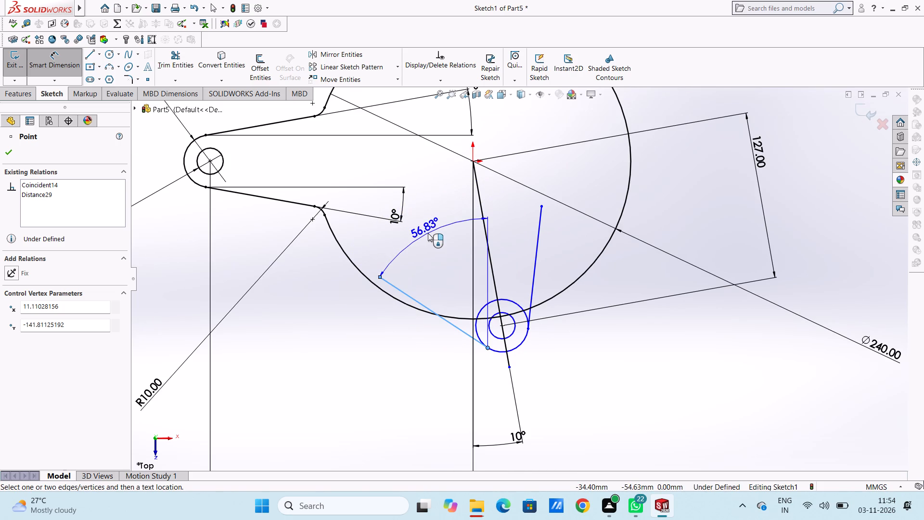
left_click(428, 233)
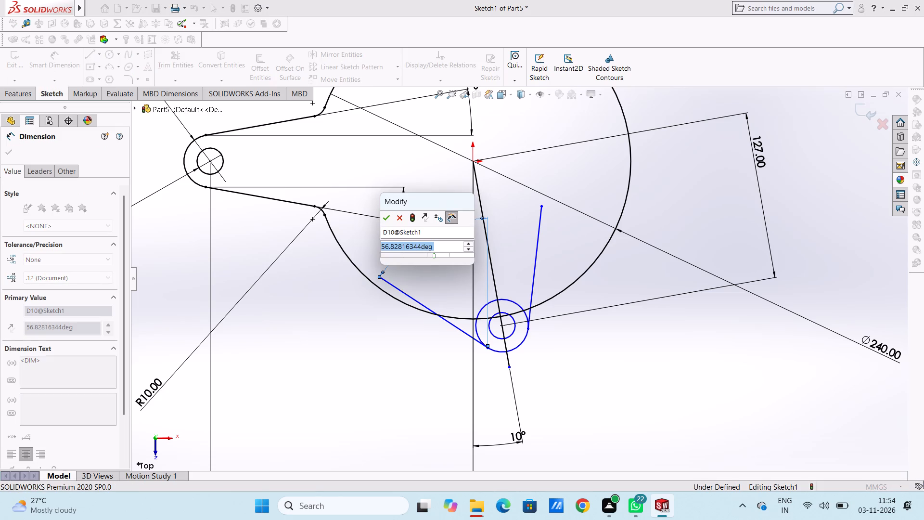
type("45")
key("Return")
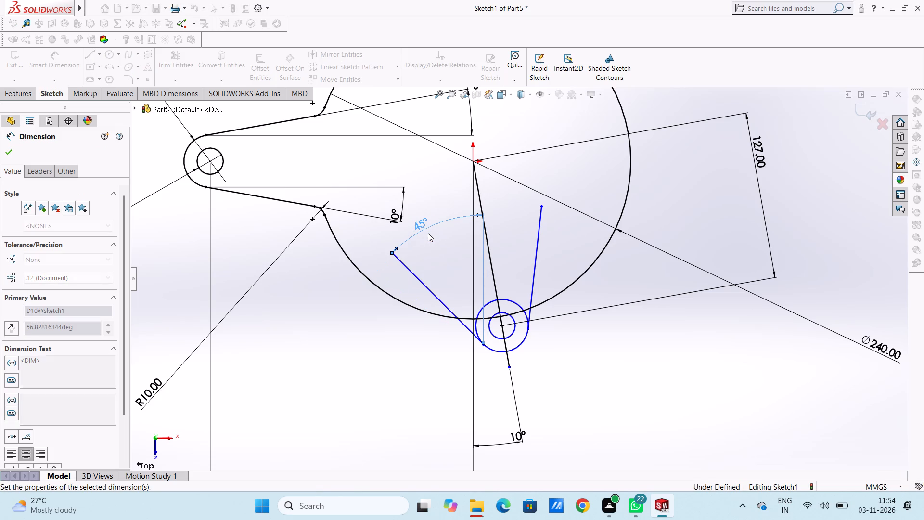
left_click(430, 255)
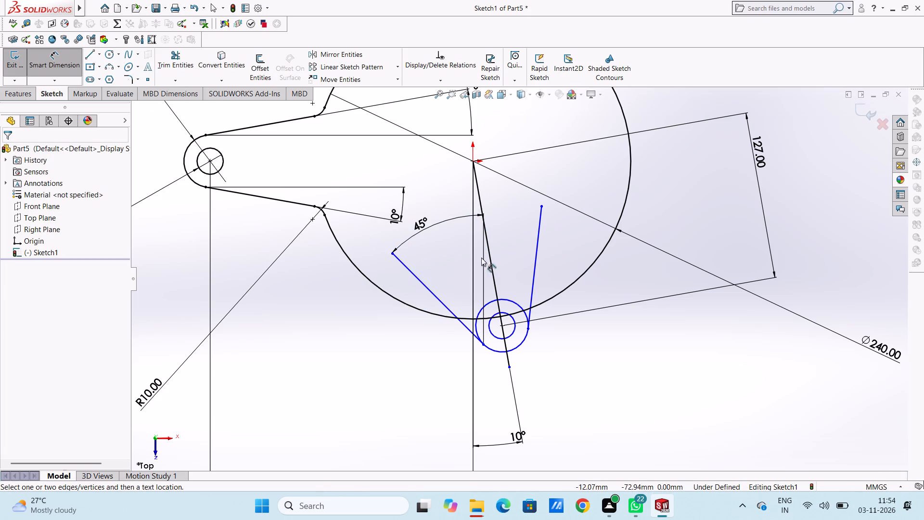
Dimension the right steep lug line at 15° from the vertical through its lower endpoint.
left_click(535, 273)
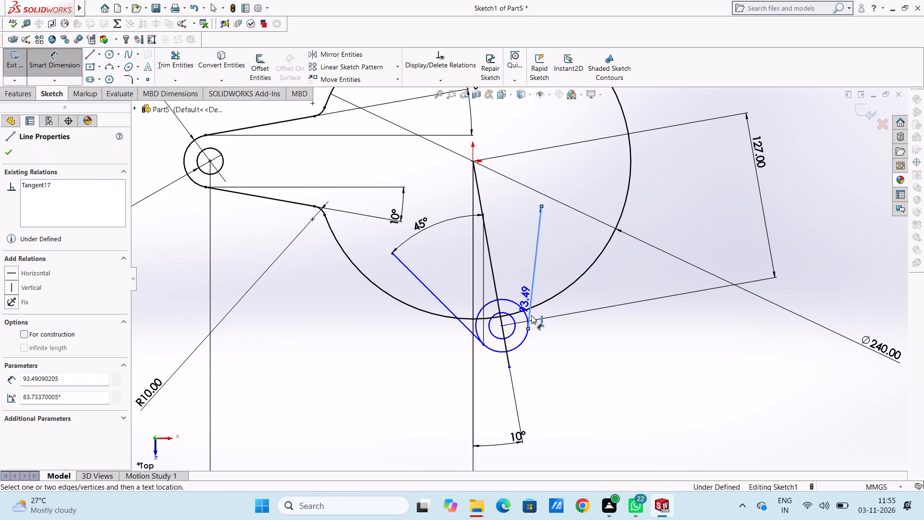
left_click(527, 330)
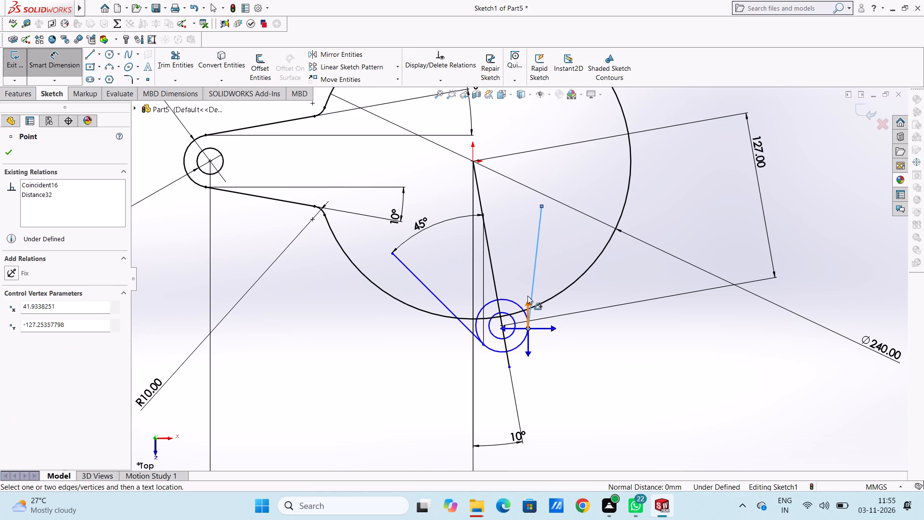
left_click(526, 304)
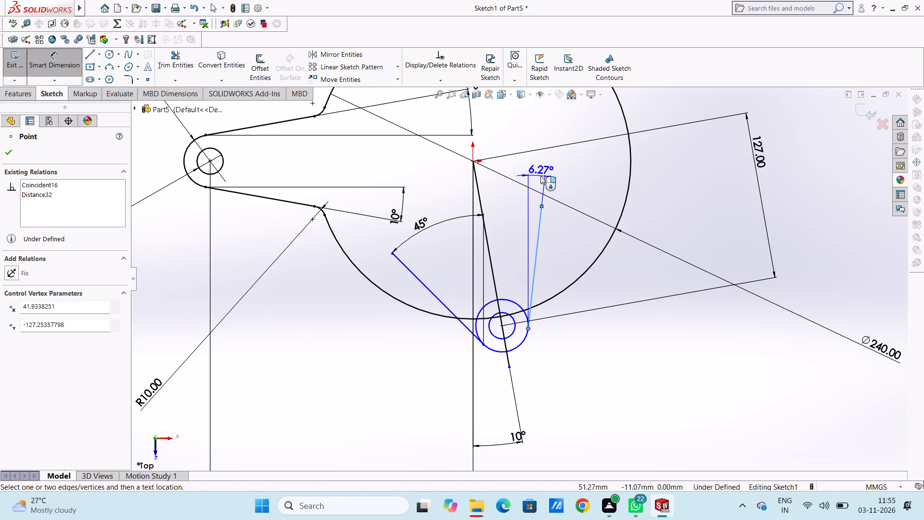
left_click(540, 175)
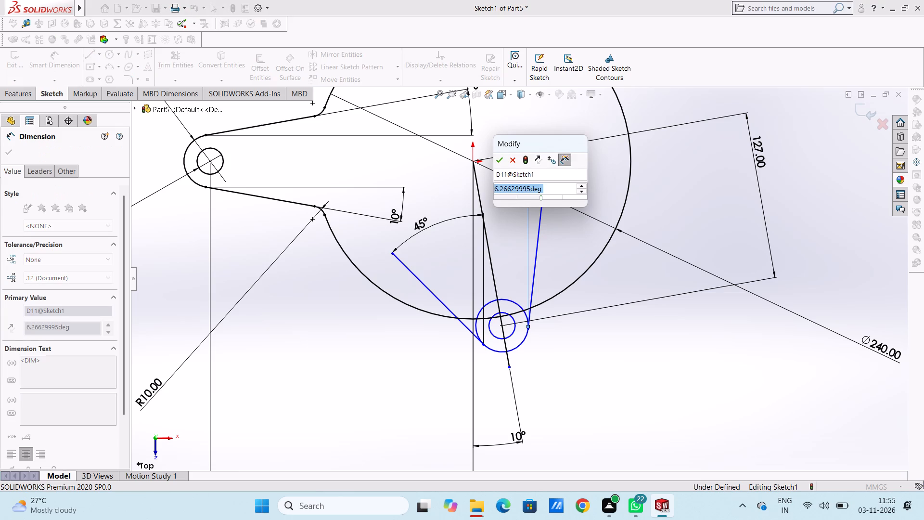
type("15")
key("Return")
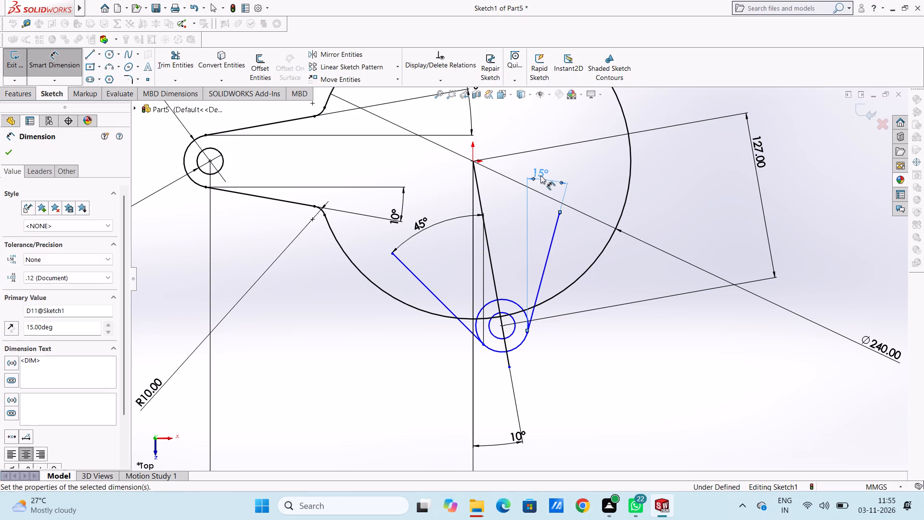
left_click(509, 236)
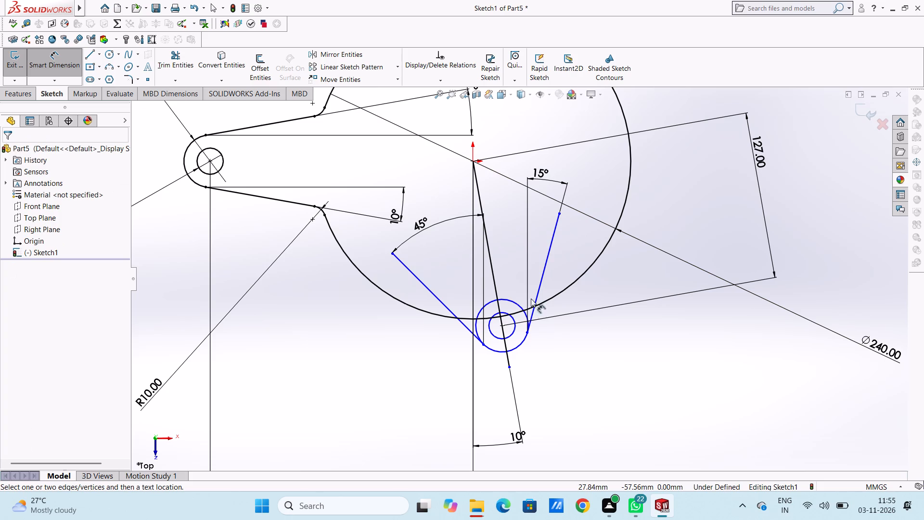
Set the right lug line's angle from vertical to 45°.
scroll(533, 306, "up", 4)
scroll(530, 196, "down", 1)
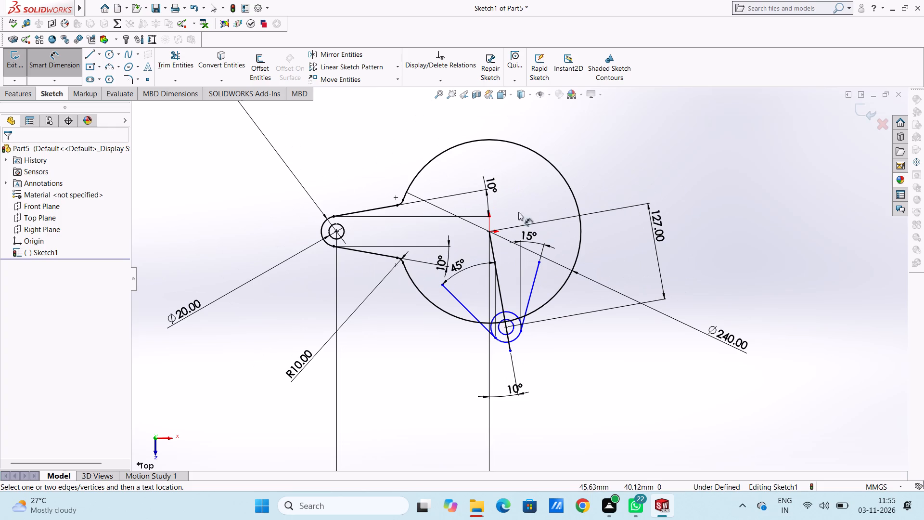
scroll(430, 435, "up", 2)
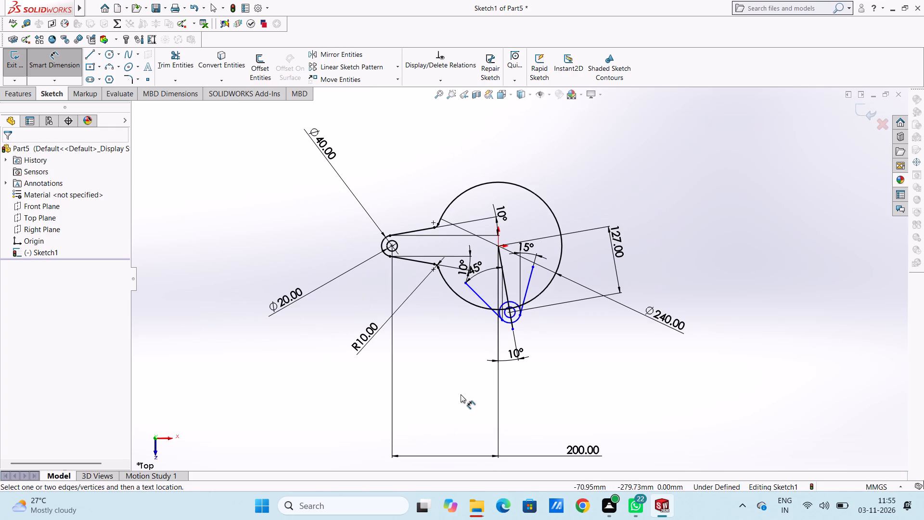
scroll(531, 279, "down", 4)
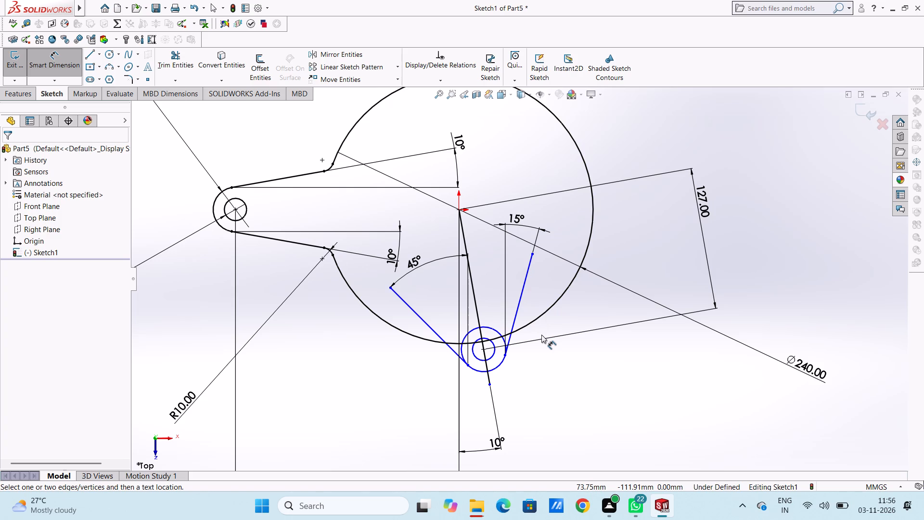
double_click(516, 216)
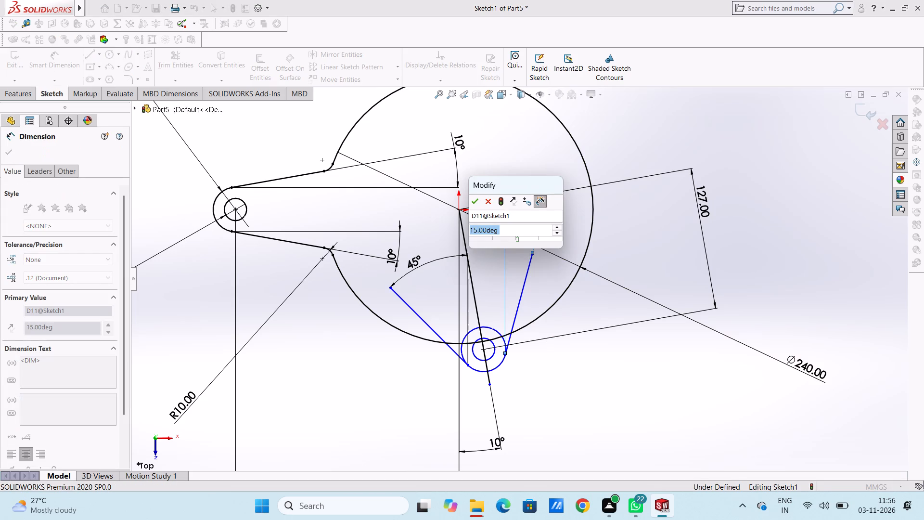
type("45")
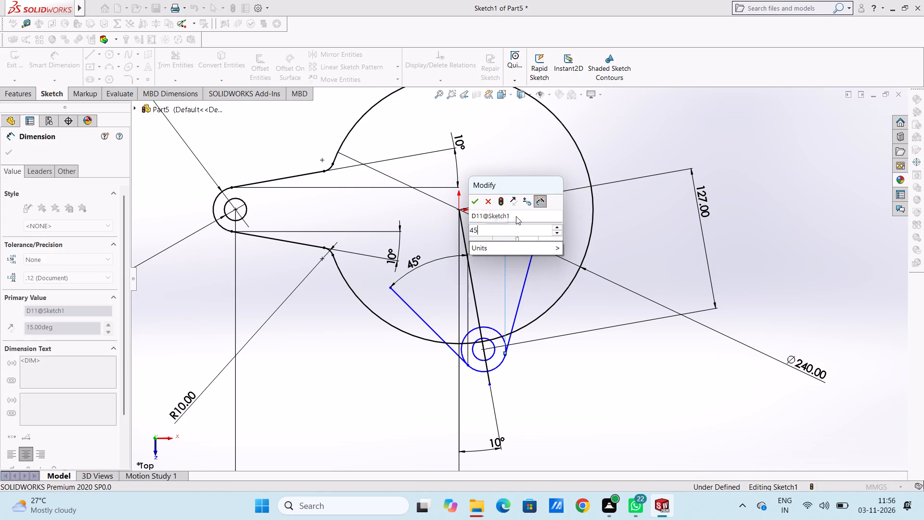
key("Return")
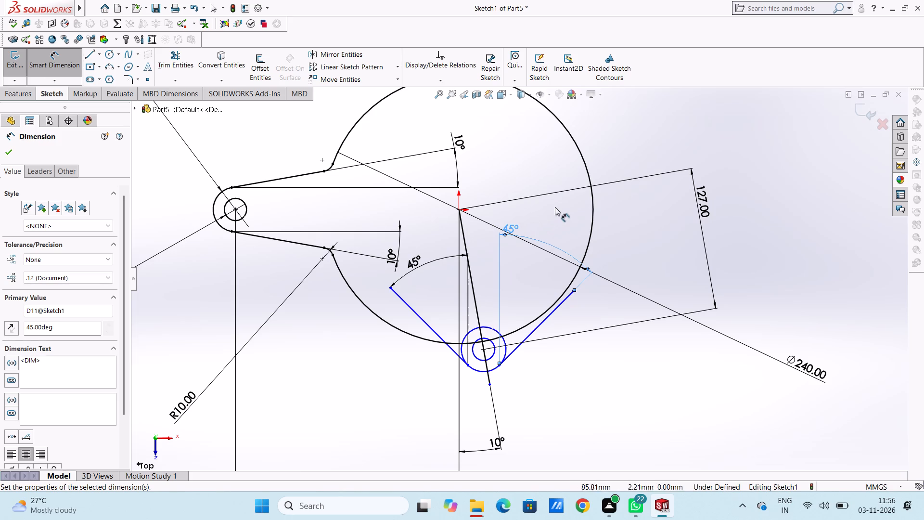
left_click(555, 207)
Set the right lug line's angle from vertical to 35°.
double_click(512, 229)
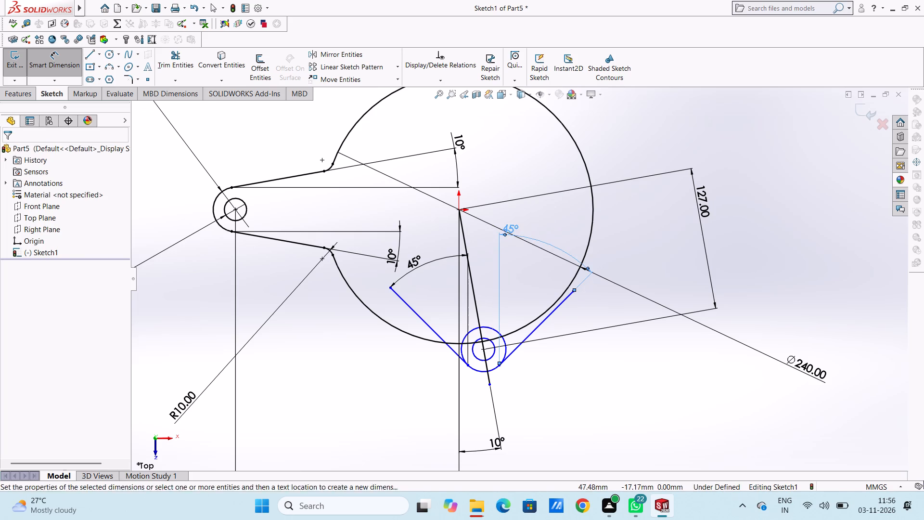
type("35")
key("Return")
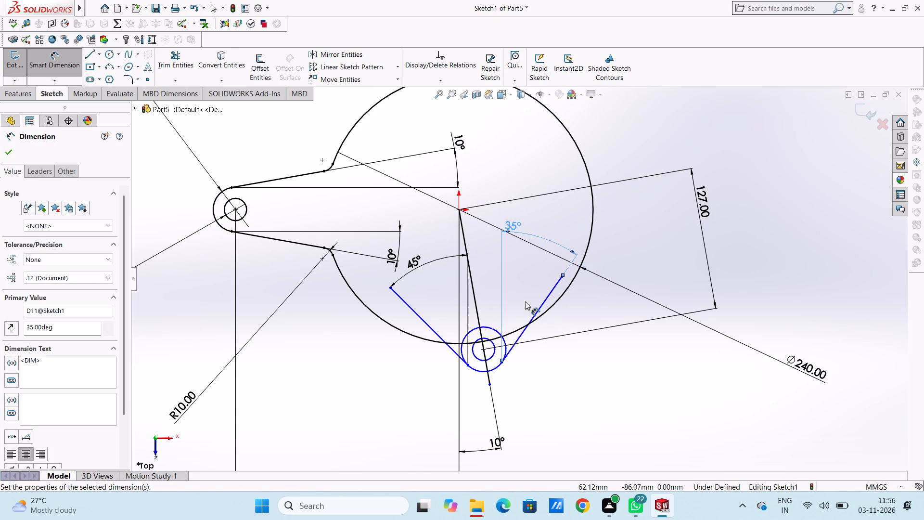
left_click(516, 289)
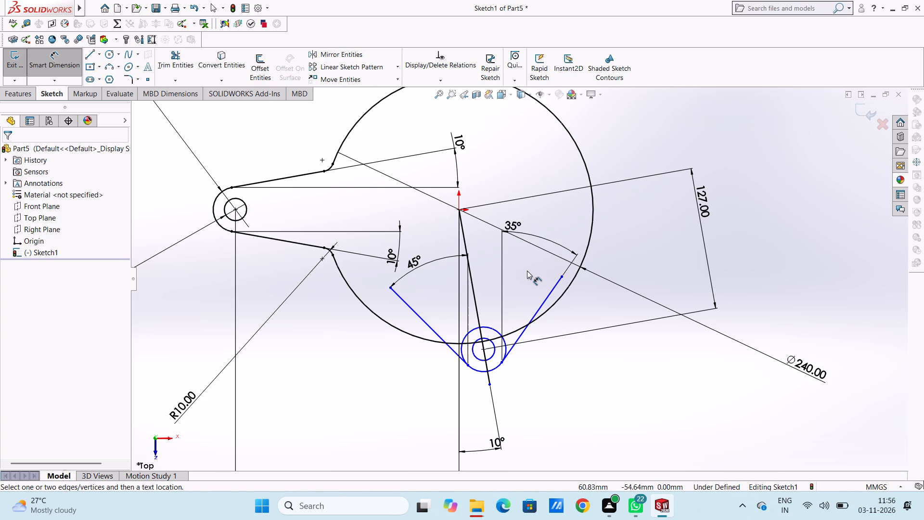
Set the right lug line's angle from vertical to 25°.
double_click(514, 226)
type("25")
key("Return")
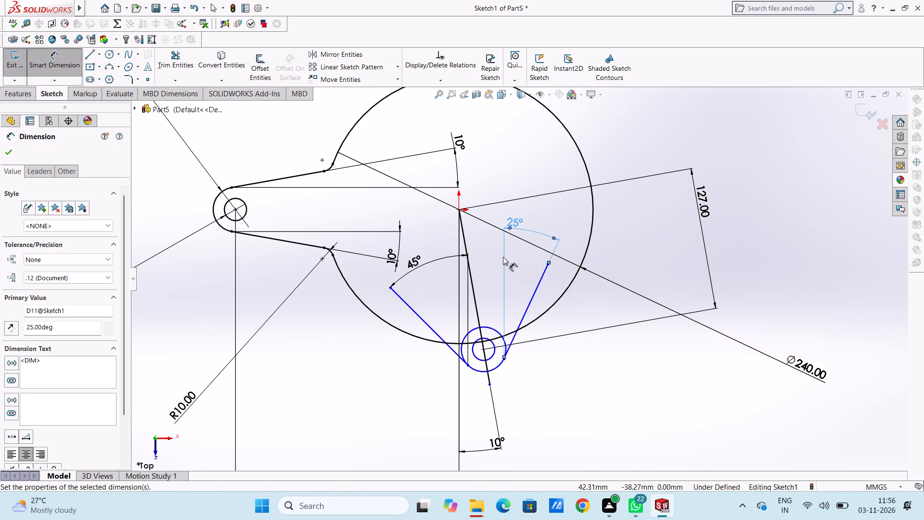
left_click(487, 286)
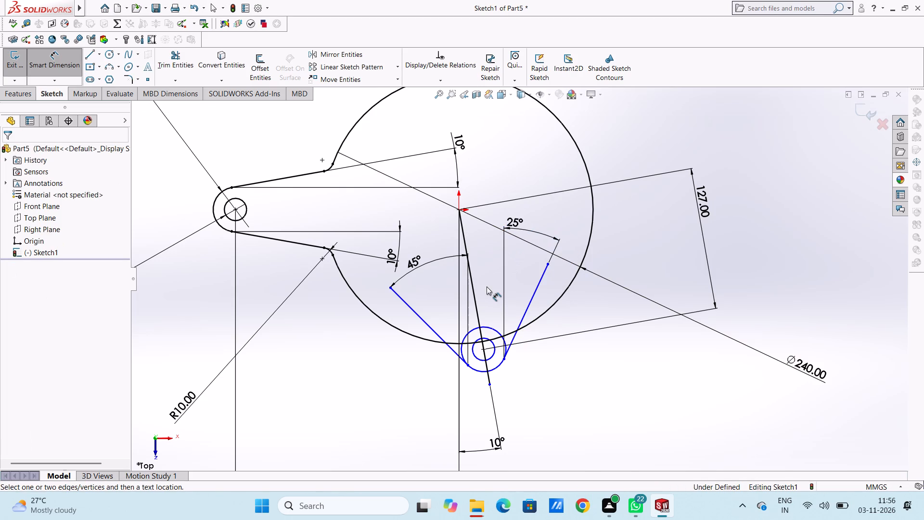
Set the right lug line's angle from vertical to 20°.
double_click(513, 224)
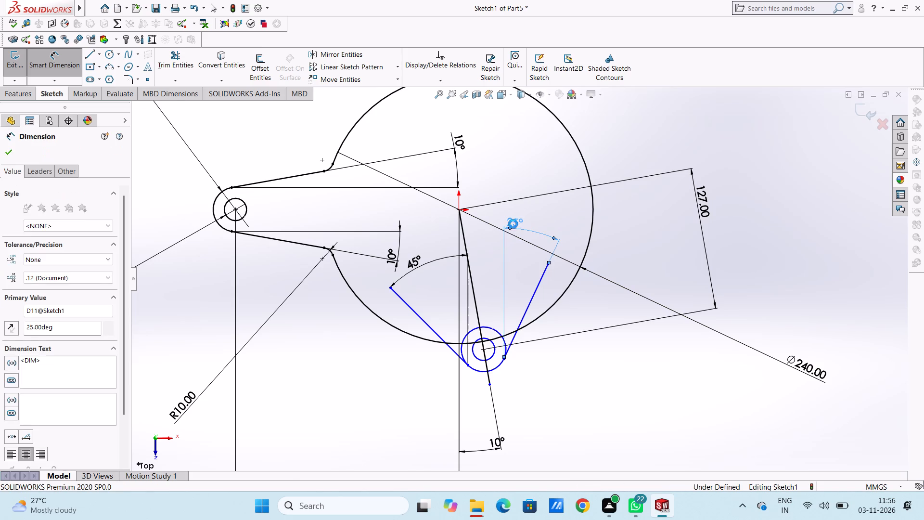
type("20")
key("Return")
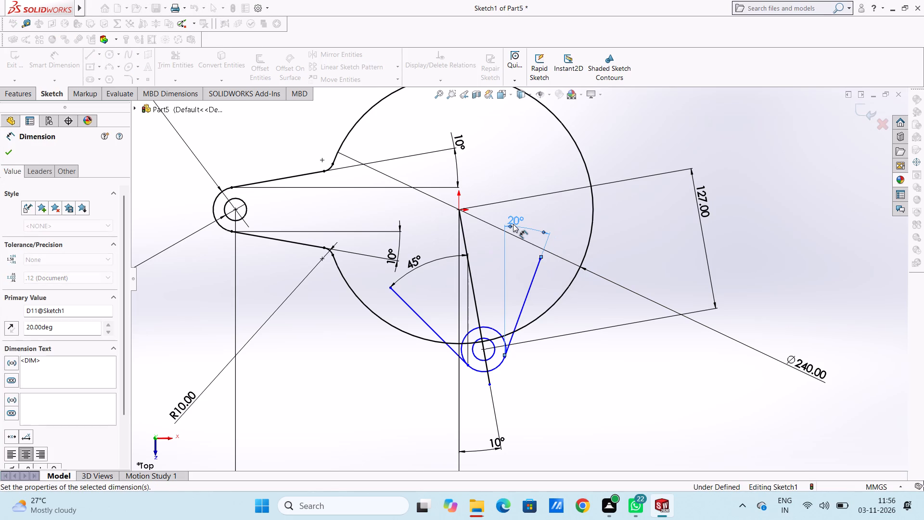
left_click(490, 301)
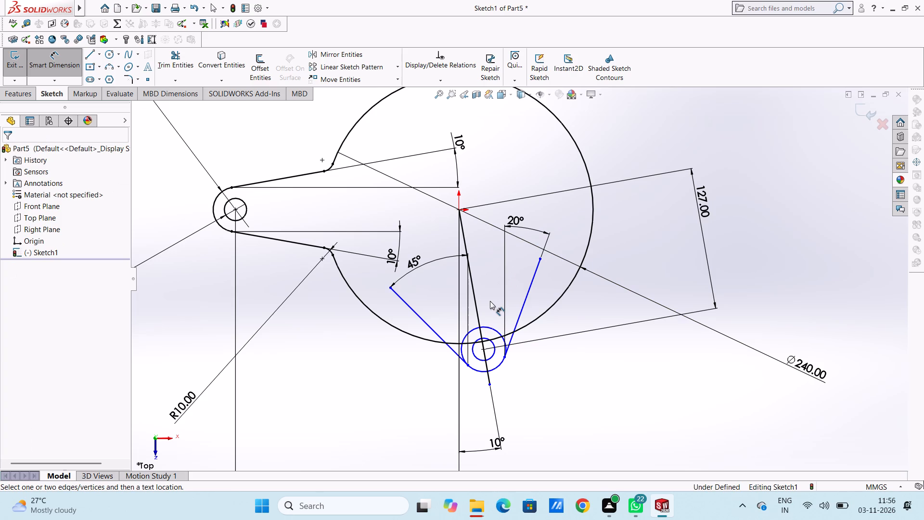
Dimension the outer lug circle's diameter at 40 mm, placing the value outside and below the large circle.
scroll(485, 328, "down", 6)
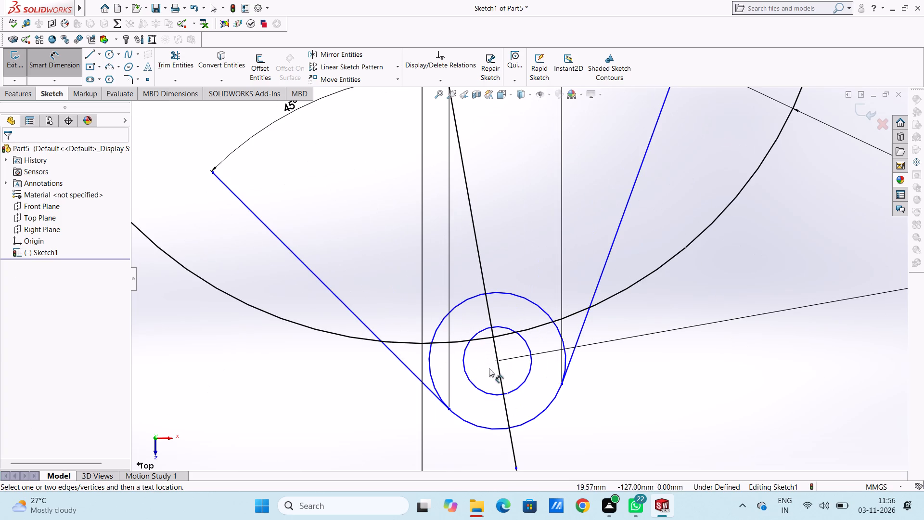
scroll(546, 359, "up", 8)
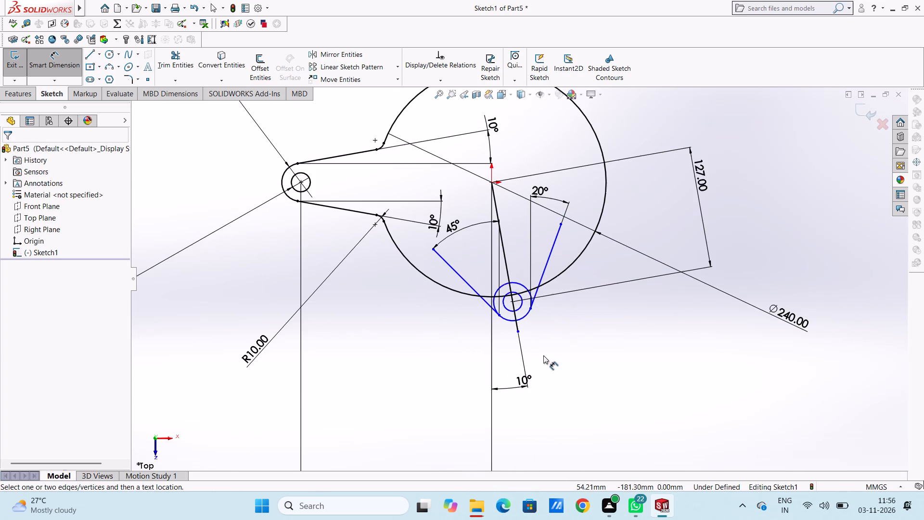
left_click(524, 317)
left_click(762, 416)
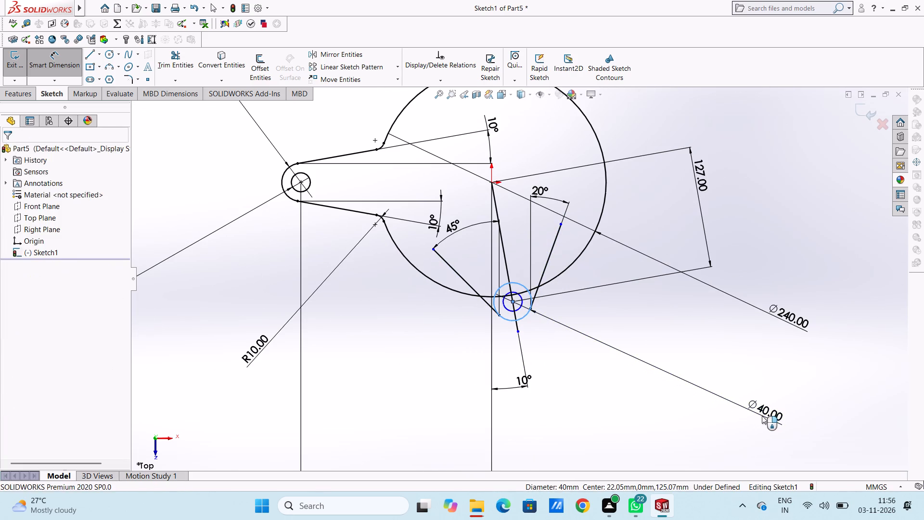
left_click(719, 403)
left_click(662, 349)
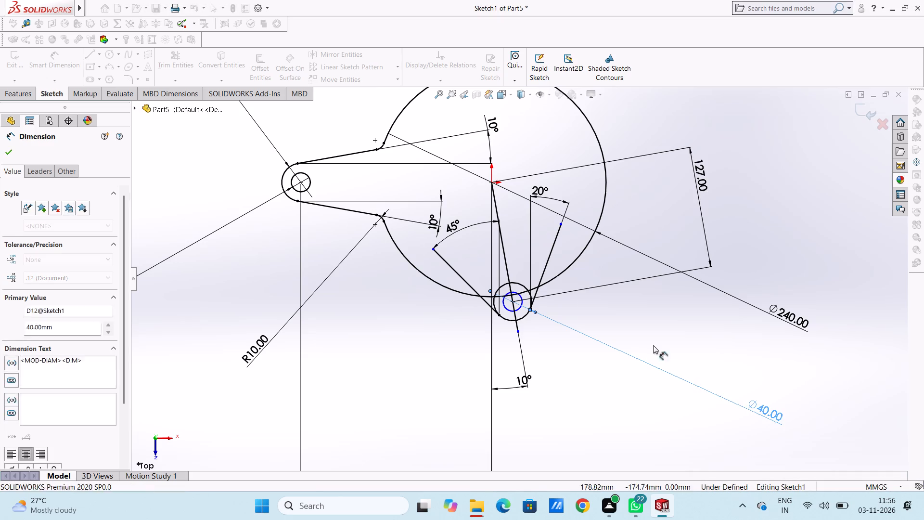
Dimension the lug's inner hole circle at 20 mm diameter, placing the value below and left of the lug.
left_click(506, 309)
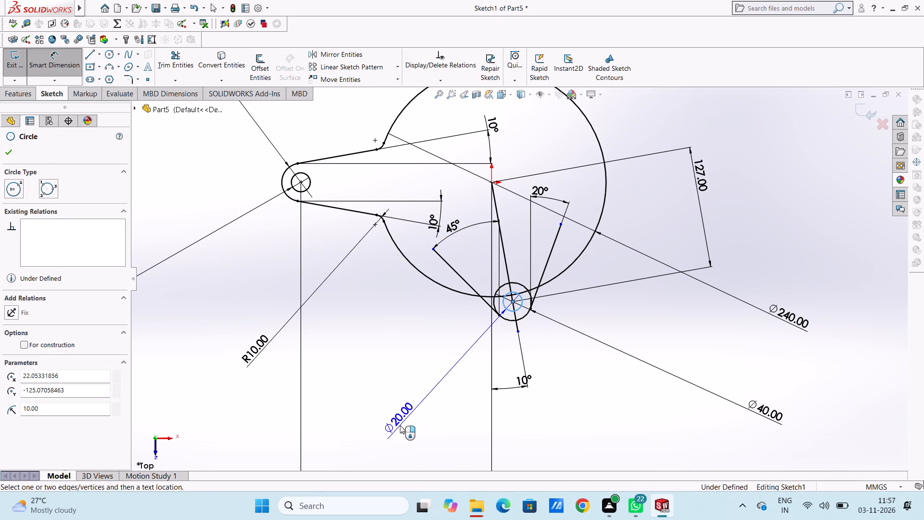
left_click(400, 425)
left_click(356, 411)
left_click(377, 342)
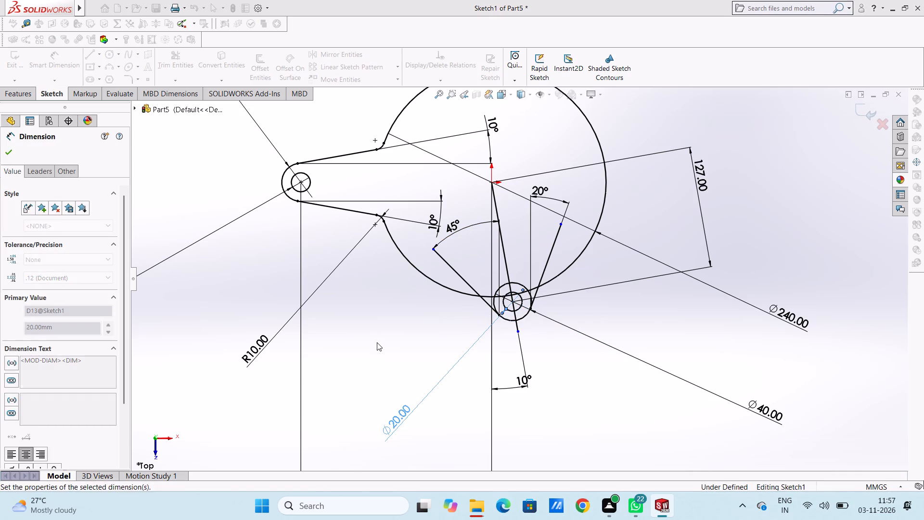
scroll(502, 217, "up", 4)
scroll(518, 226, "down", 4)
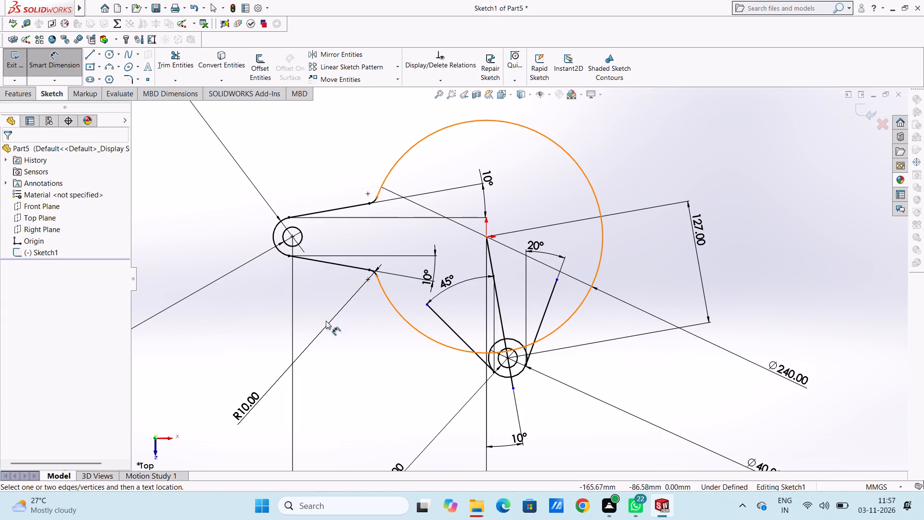
Trim both lug side lines' portions inside the large circle and the slanted centre line down to the lug's outer circle.
left_click(168, 59)
scroll(519, 336, "down", 3)
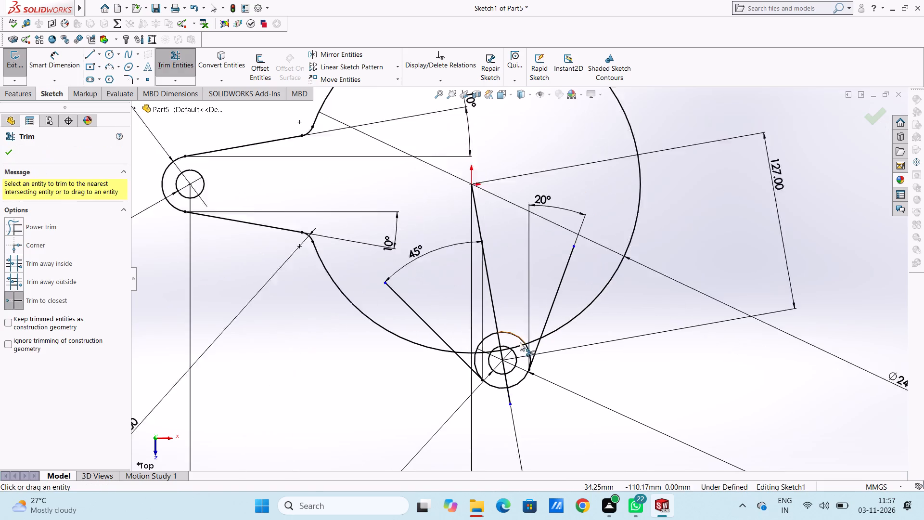
scroll(520, 342, "down", 2)
left_click(367, 307)
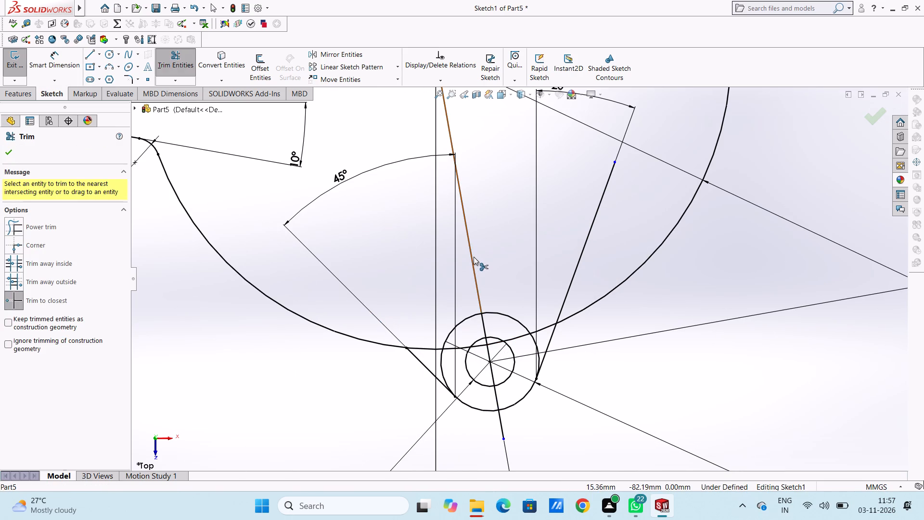
left_click(474, 257)
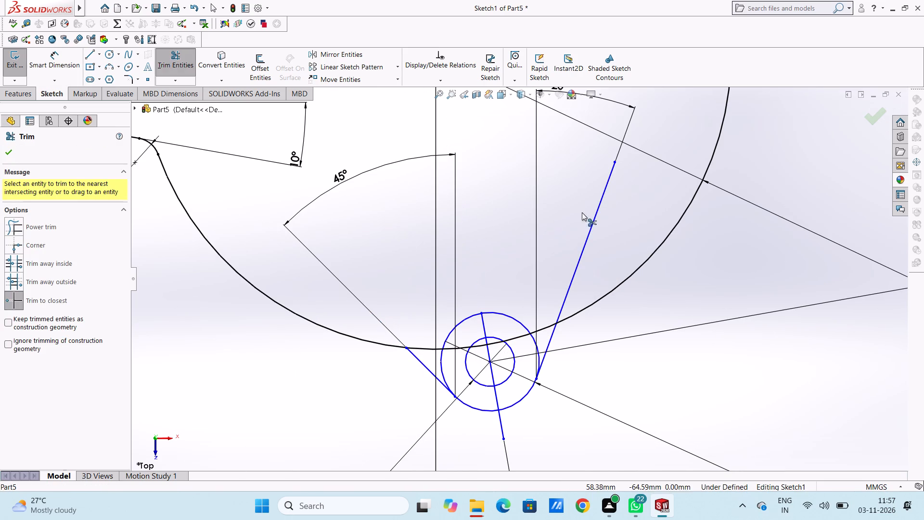
left_click(592, 223)
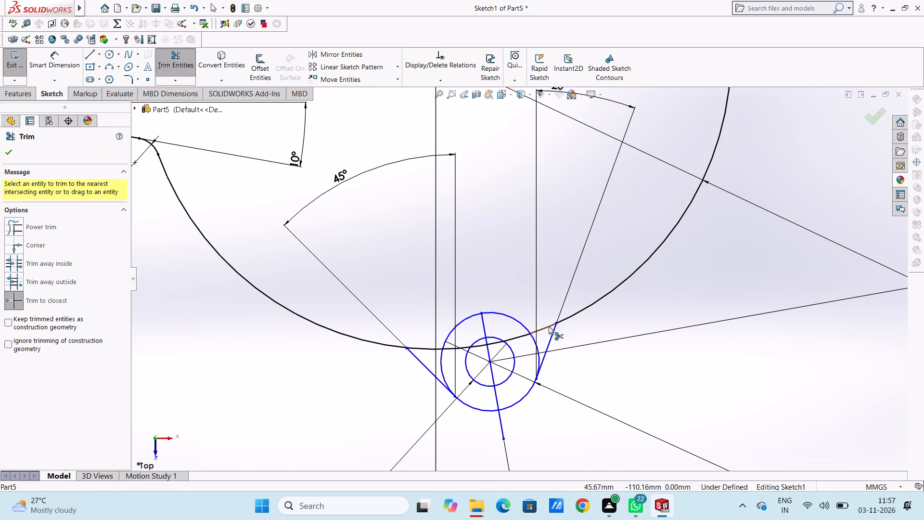
Trim the large circle's arc between the lug side lines, the lug outer circle's upper part, and the centre line through the hole.
left_click(544, 329)
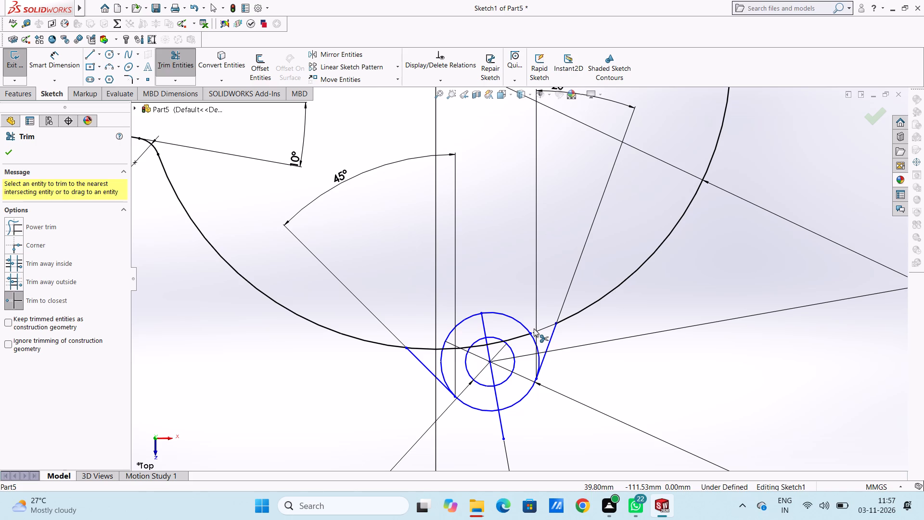
left_click(517, 321)
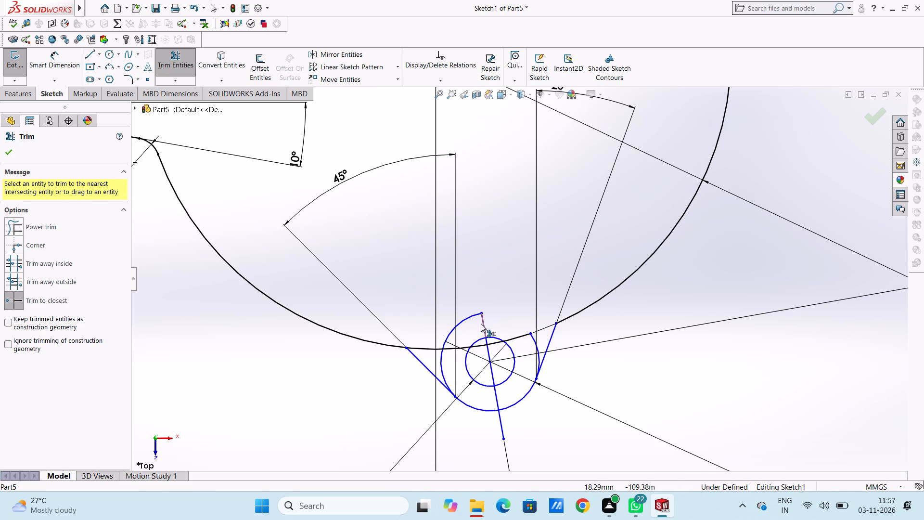
left_click(481, 324)
left_click(462, 317)
left_click(460, 323)
left_click(440, 347)
double_click(438, 351)
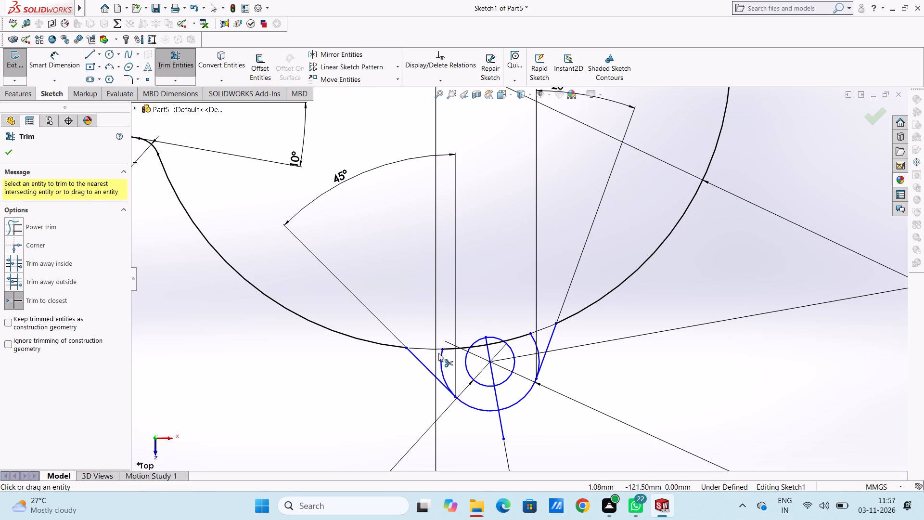
double_click(440, 356)
left_click(452, 346)
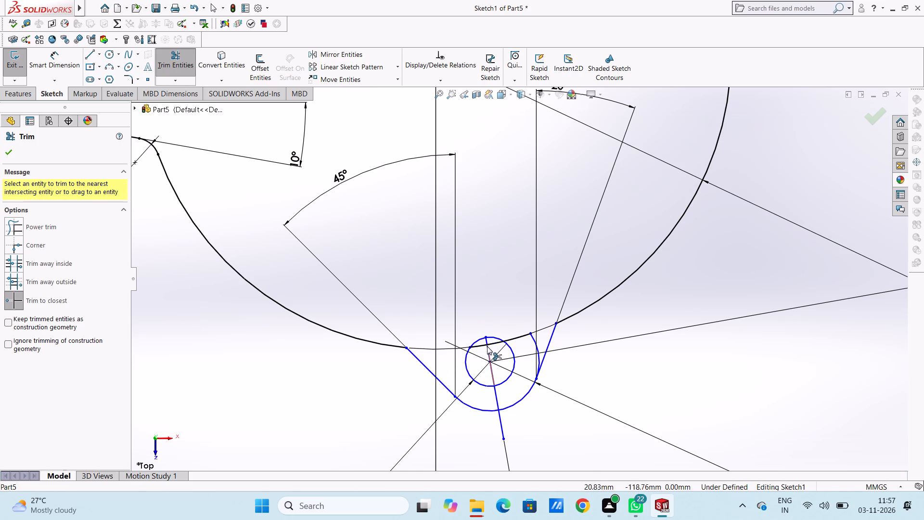
double_click(487, 346)
left_click(487, 344)
left_click(481, 344)
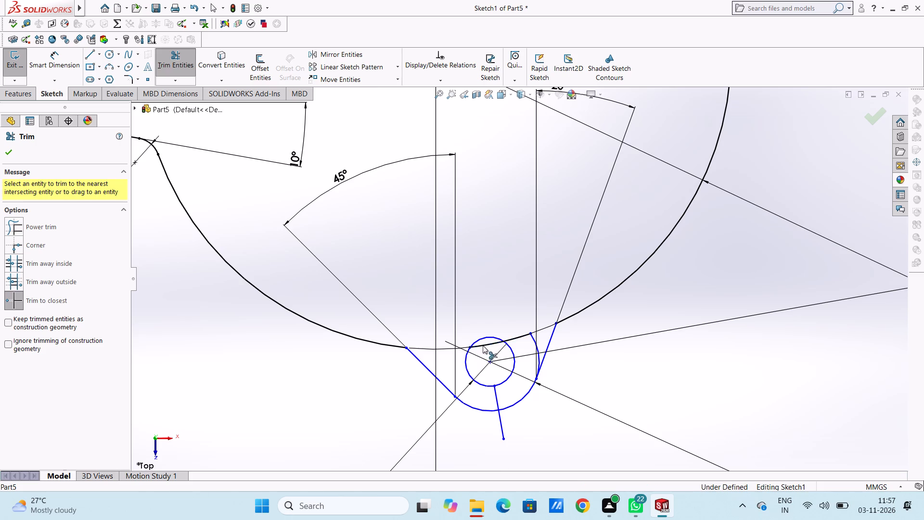
left_click(515, 338)
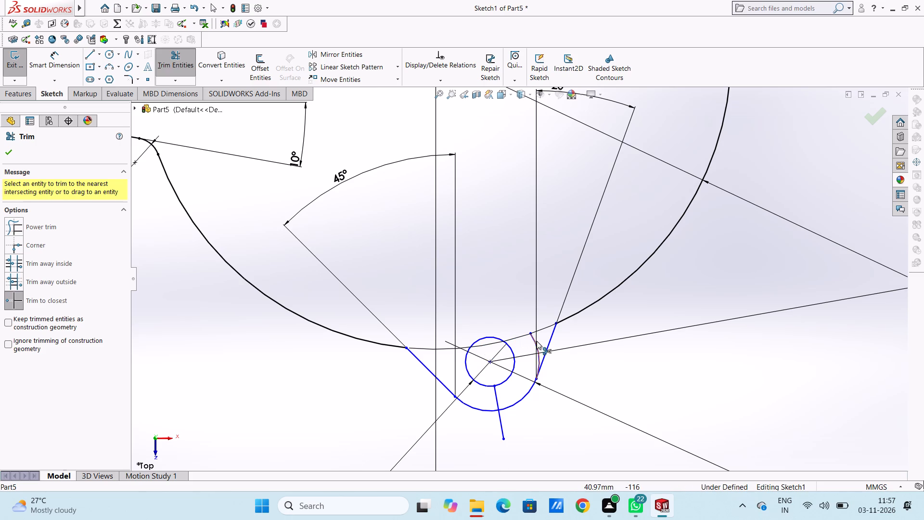
double_click(536, 341)
Trim away the remaining centre line pieces below the lug hole and finish trimming.
left_click(499, 396)
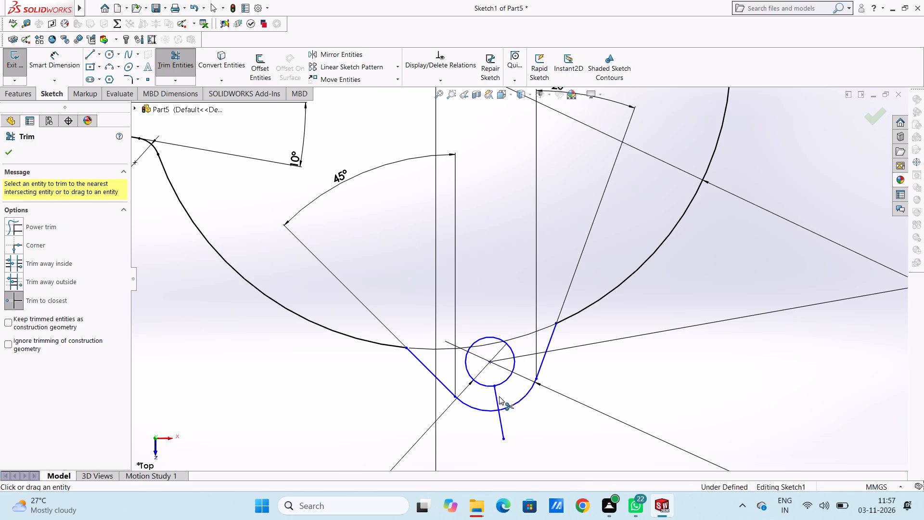
left_click(498, 396)
left_click(502, 422)
scroll(520, 360, "up", 4)
scroll(493, 285, "up", 4)
scroll(503, 274, "down", 2)
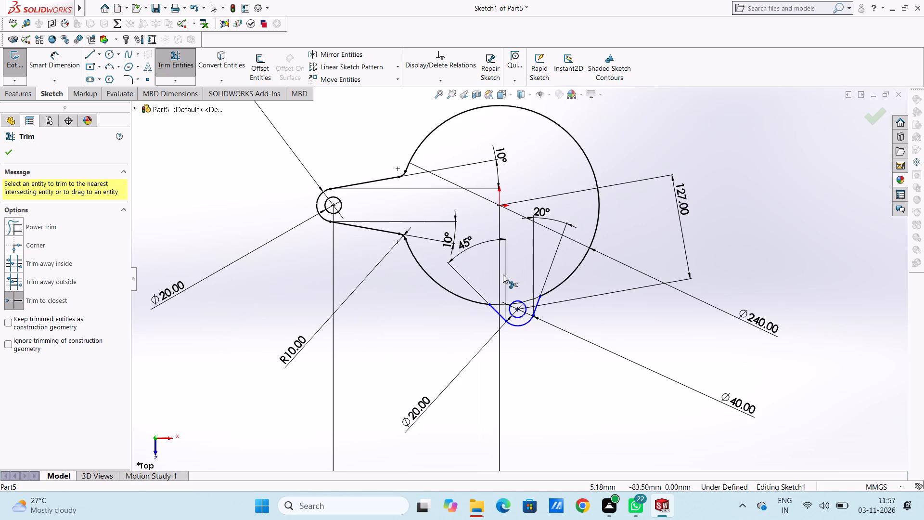
left_click(11, 152)
left_click(226, 187)
Dimension the horizontal distance between the lug hole's centre and the origin, placing the value below the lug.
scroll(226, 187, "up", 5)
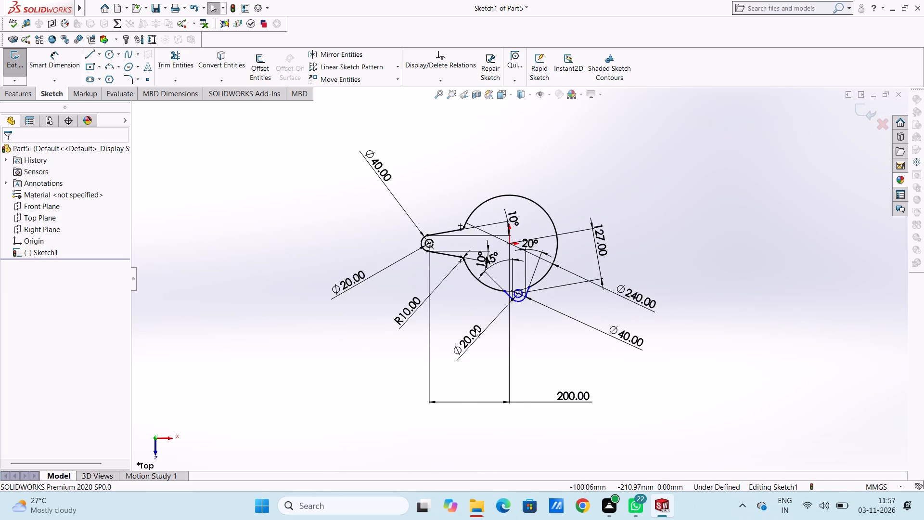
scroll(477, 326, "down", 4)
scroll(540, 239, "down", 3)
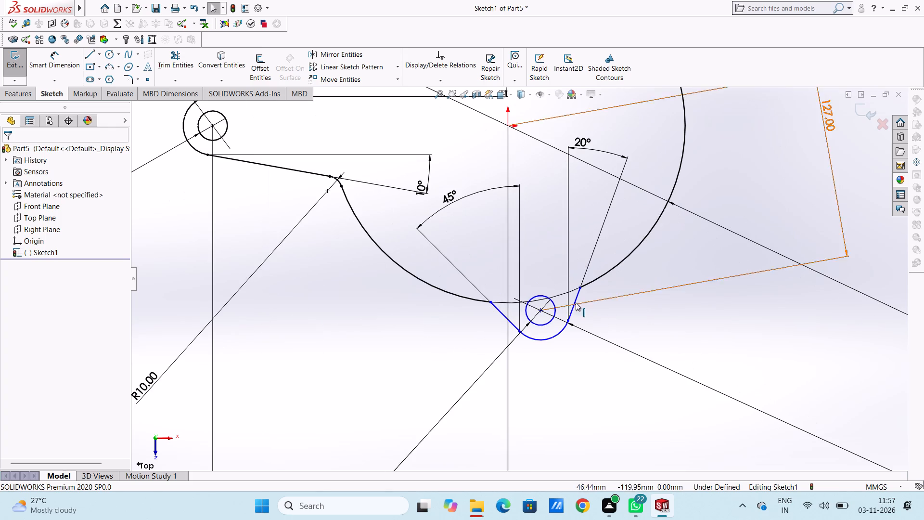
scroll(576, 302, "up", 3)
left_click(74, 63)
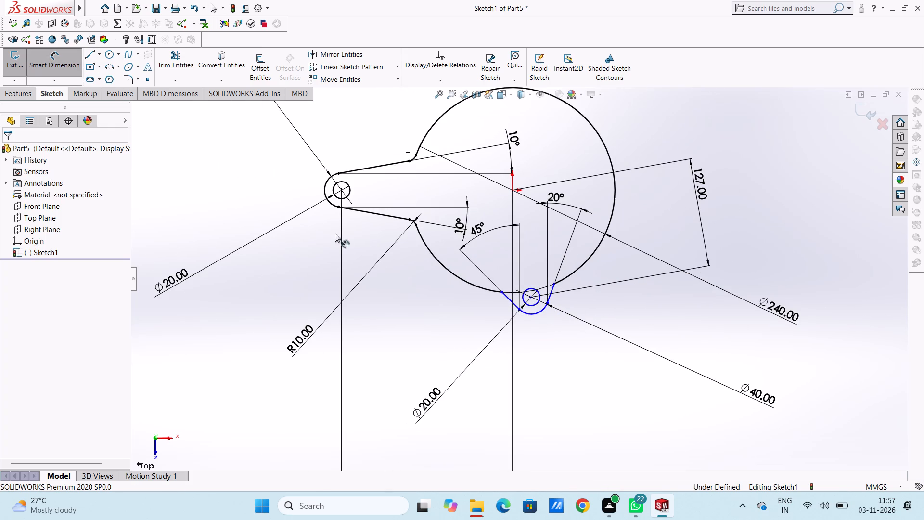
scroll(533, 302, "down", 5)
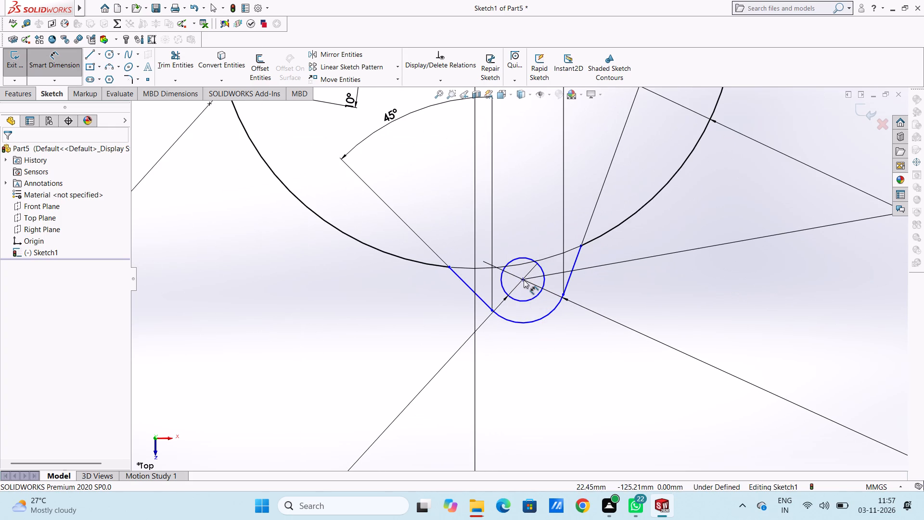
left_click(522, 279)
scroll(503, 216, "up", 2)
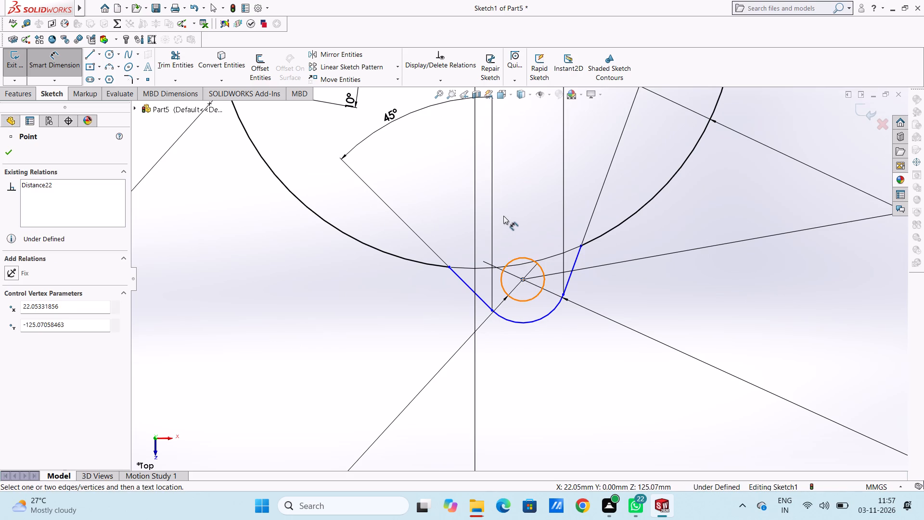
scroll(503, 216, "up", 3)
left_click(498, 151)
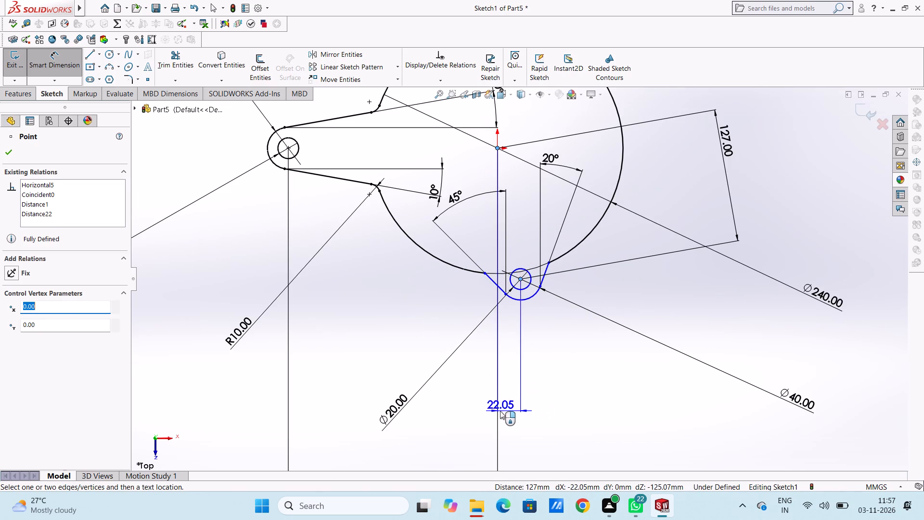
left_click(509, 421)
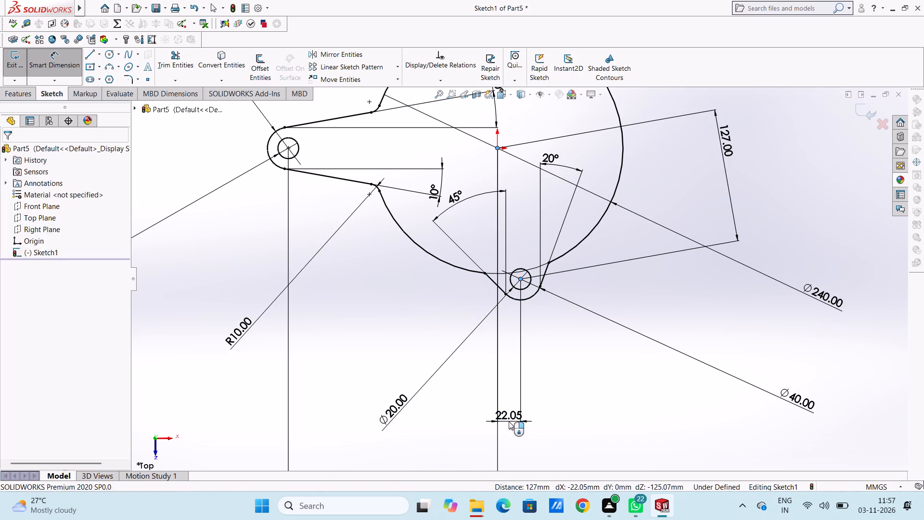
left_click(466, 407)
left_click(432, 336)
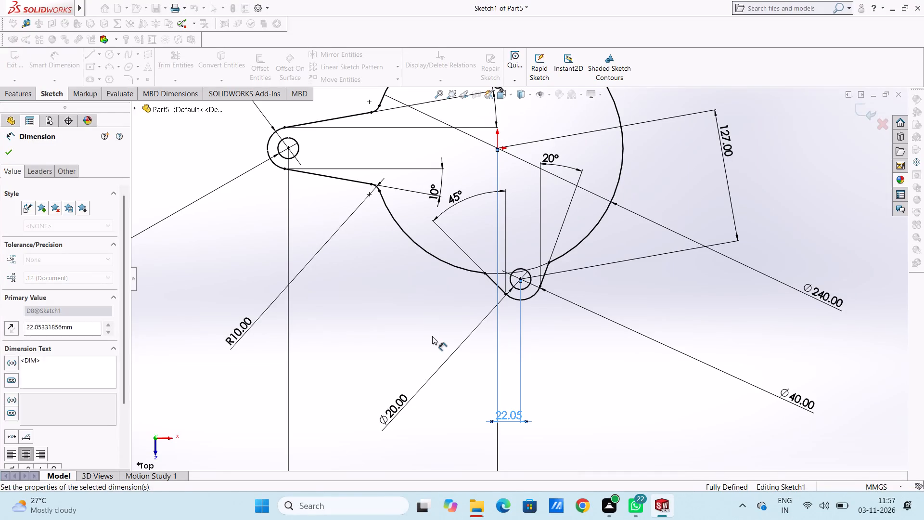
scroll(486, 228, "up", 3)
scroll(499, 200, "down", 3)
scroll(523, 220, "up", 3)
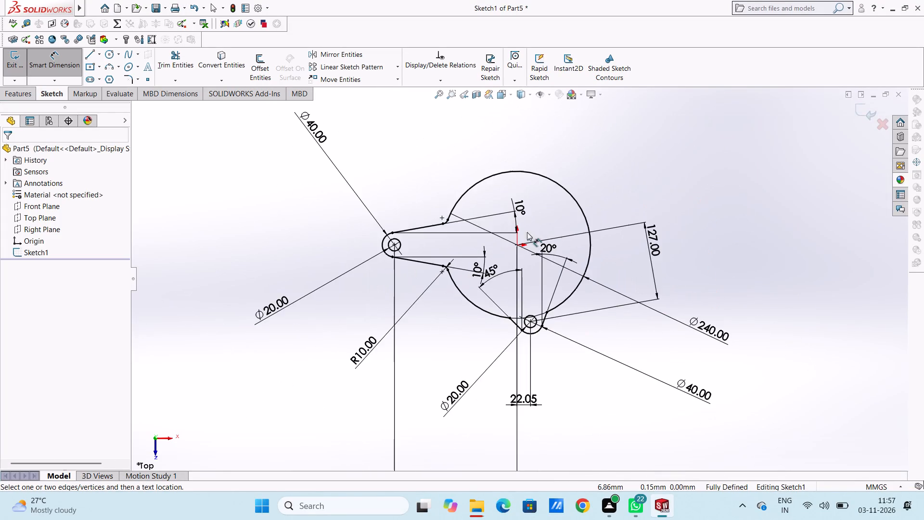
scroll(541, 276, "down", 2)
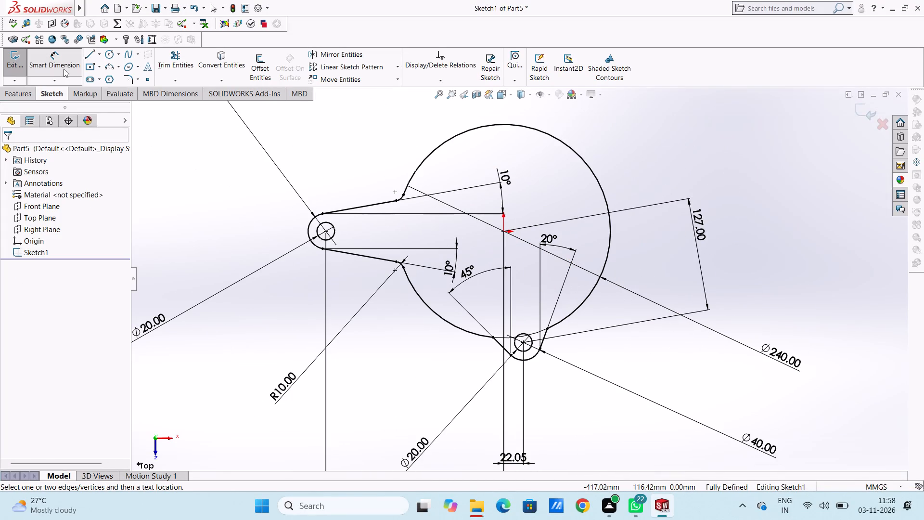
left_click(57, 59)
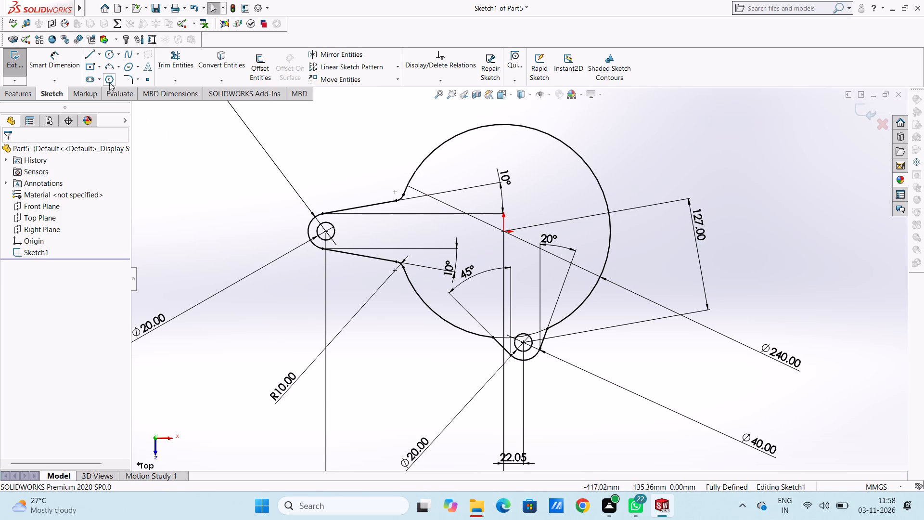
Add 10 mm sketch fillets at the two corners where the lug's side lines meet the large circle.
left_click(124, 78)
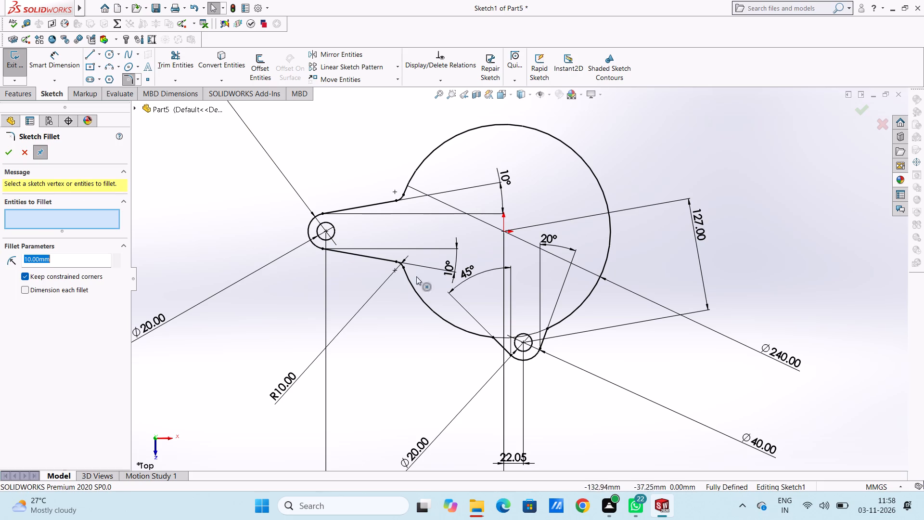
left_click(496, 335)
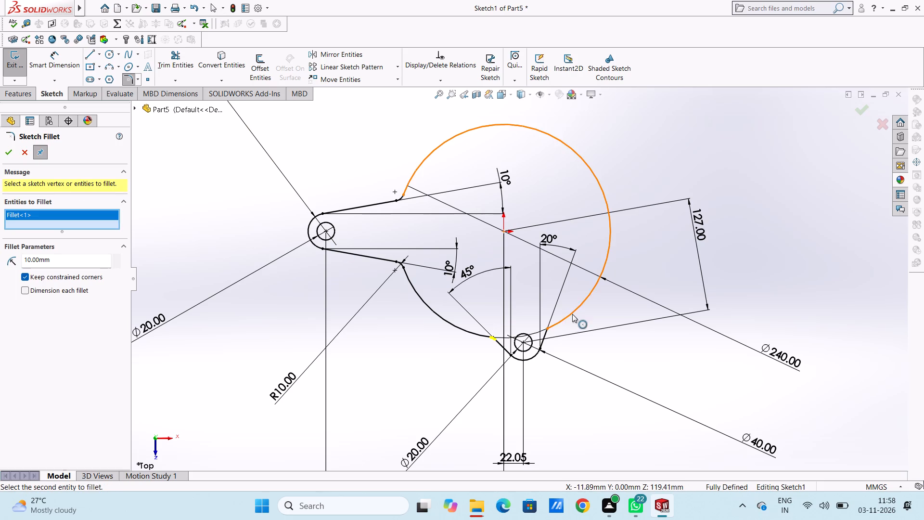
left_click(548, 329)
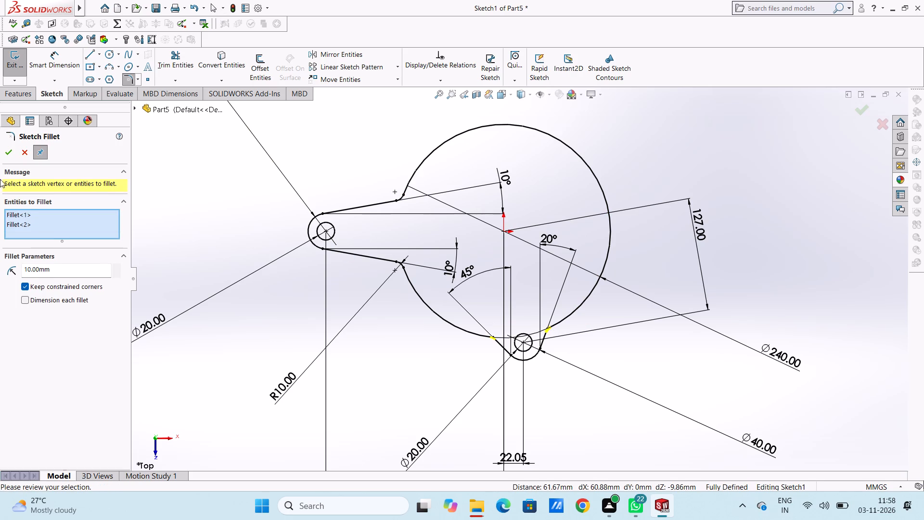
left_click(8, 152)
left_click(9, 154)
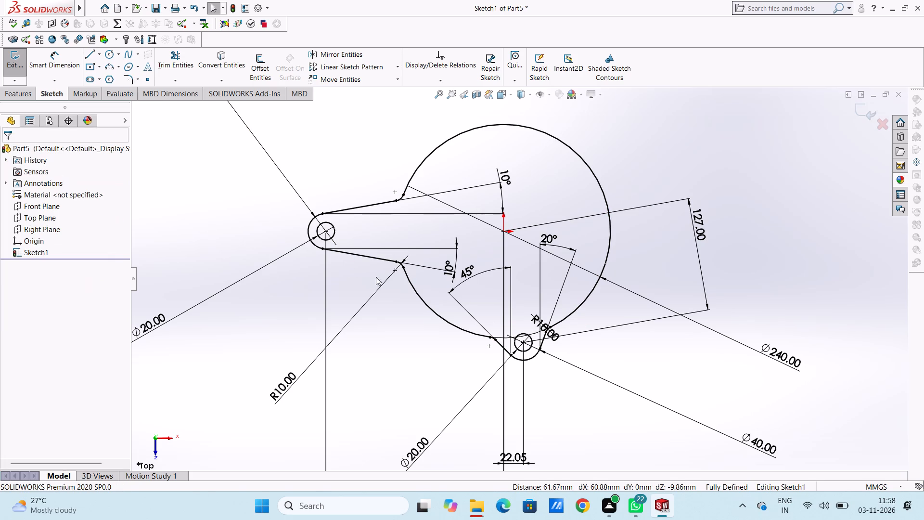
Move the lug's R10 fillet dimension away from the corner to the inside of the large circle.
left_click_drag(540, 319, 468, 240)
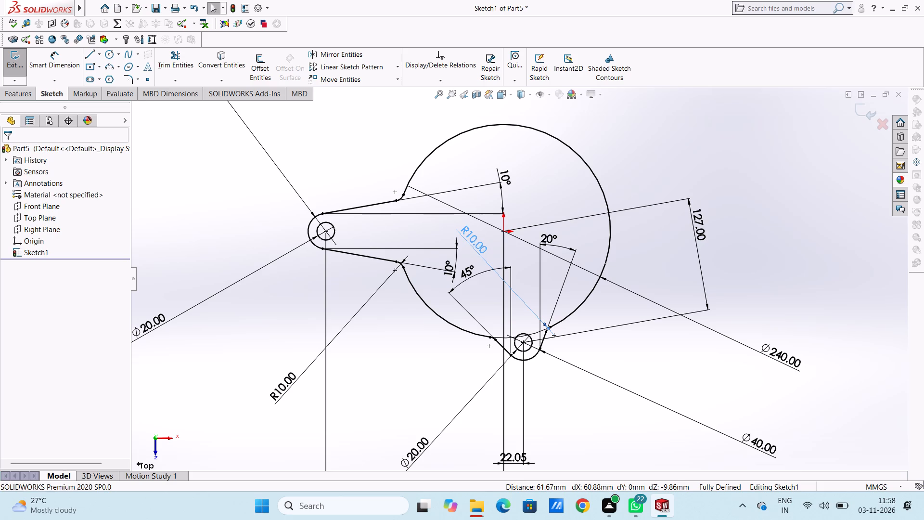
left_click(521, 264)
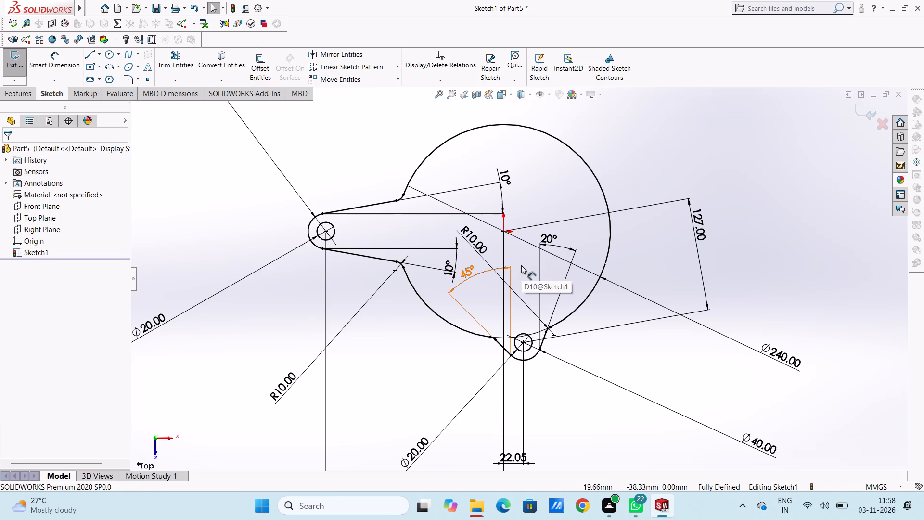
Extrude the sketch profile as a boss with a blind depth of 10 mm from the sketch plane.
middle_click_drag(442, 358, 426, 317)
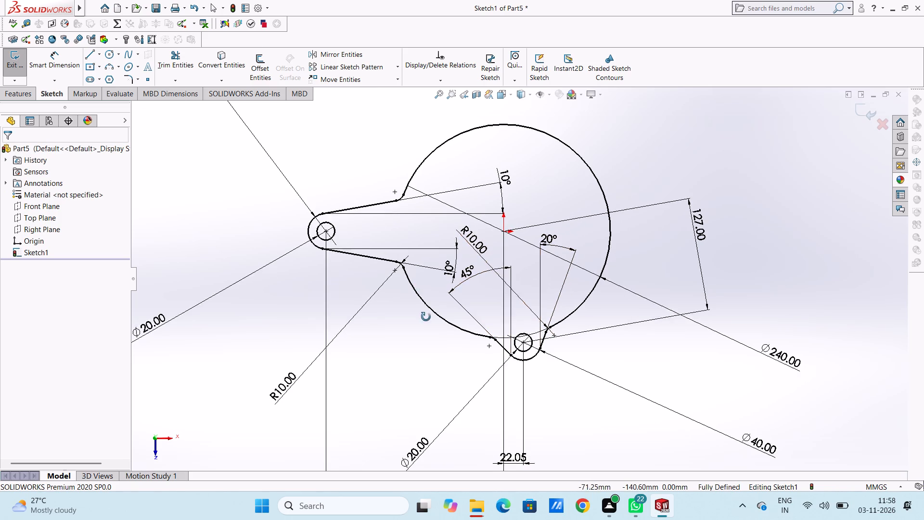
middle_click_drag(426, 317, 424, 259)
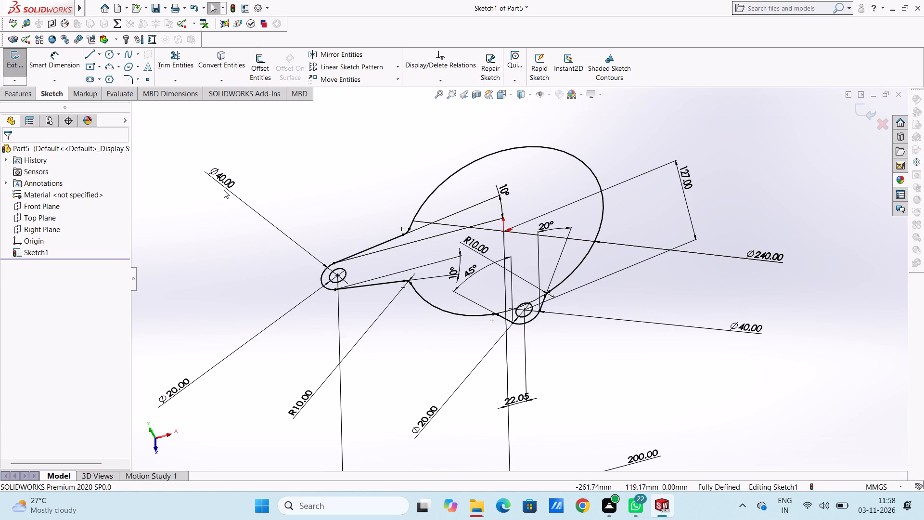
left_click(17, 91)
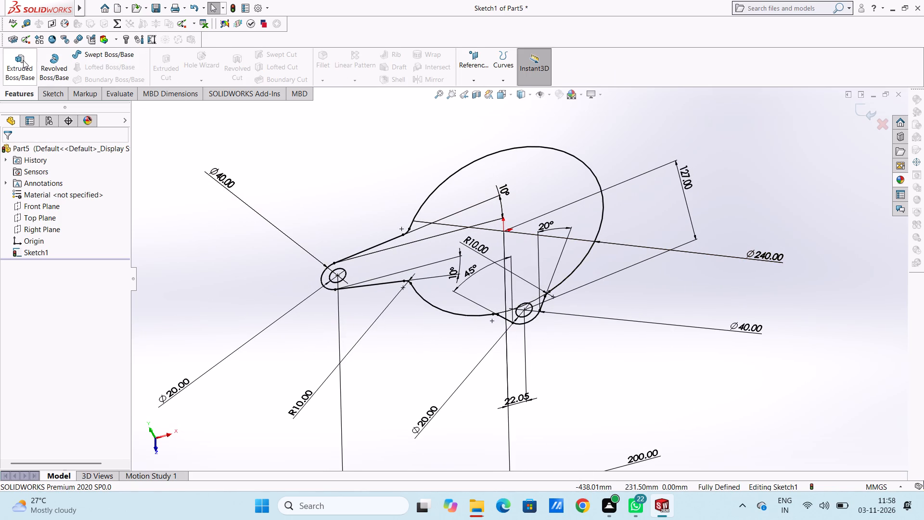
left_click(23, 60)
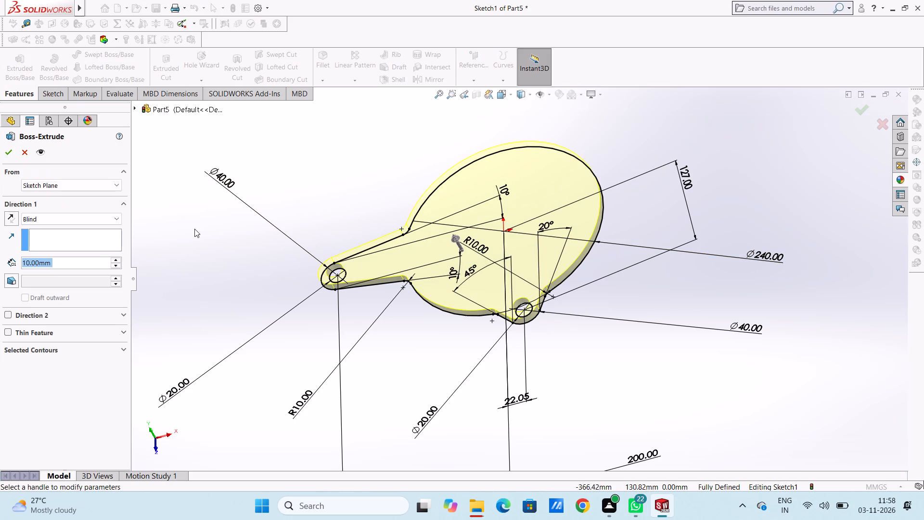
left_click(9, 153)
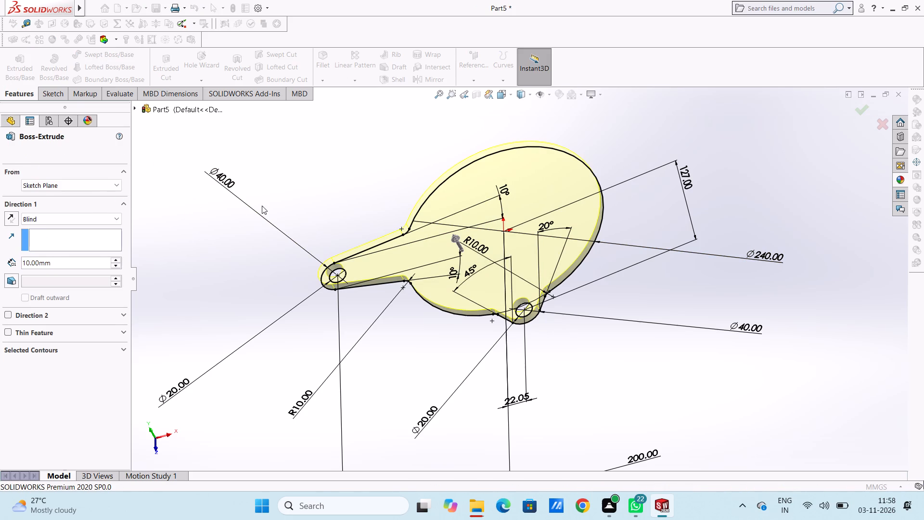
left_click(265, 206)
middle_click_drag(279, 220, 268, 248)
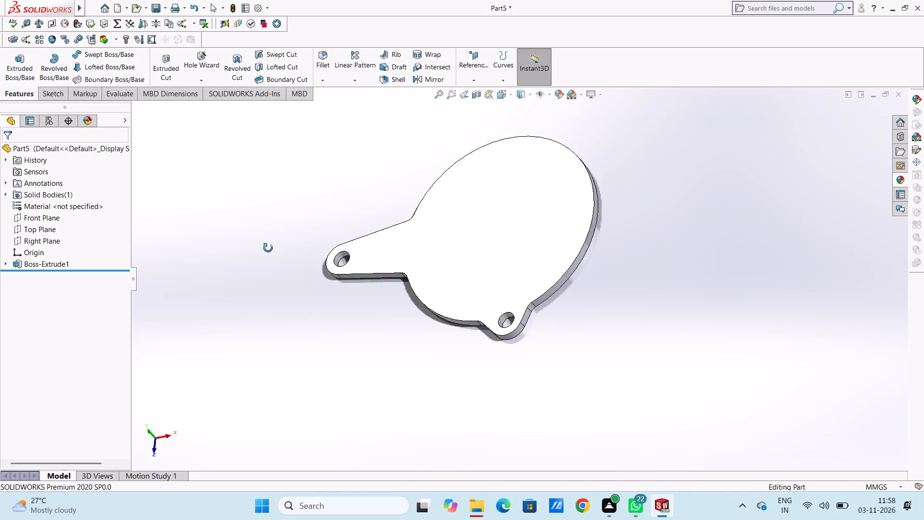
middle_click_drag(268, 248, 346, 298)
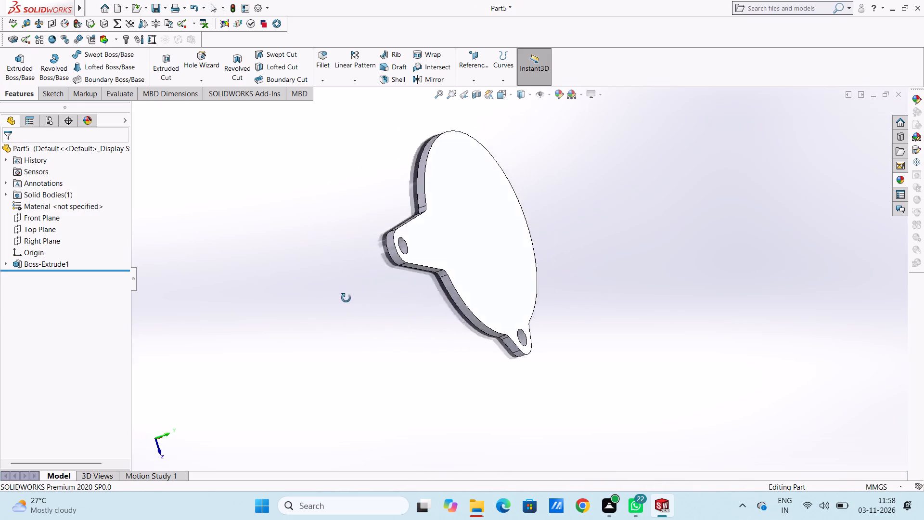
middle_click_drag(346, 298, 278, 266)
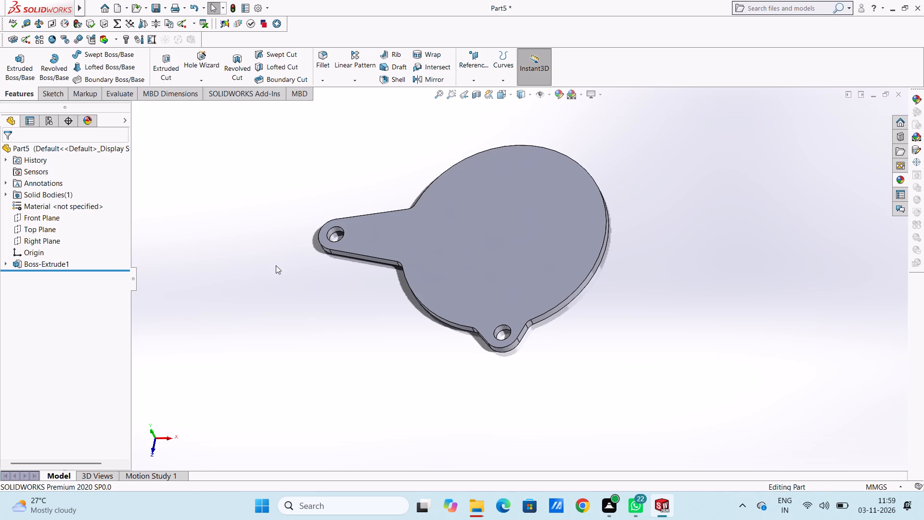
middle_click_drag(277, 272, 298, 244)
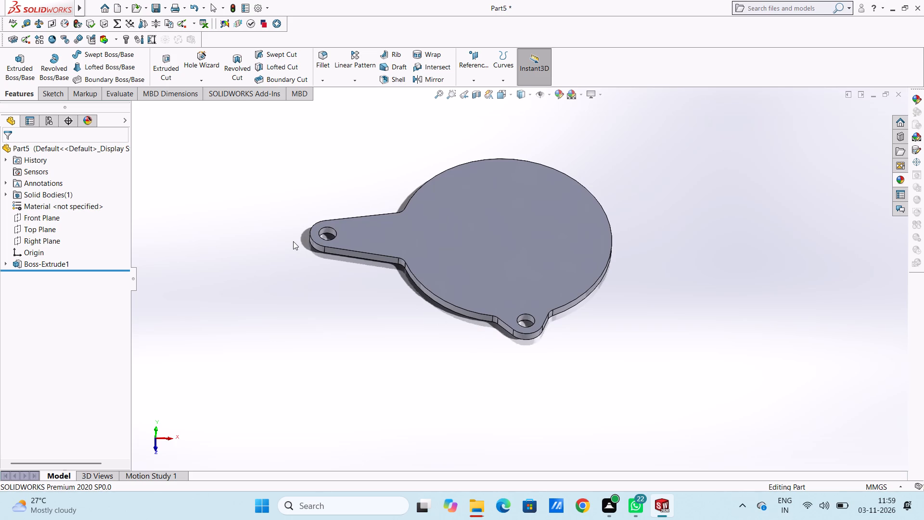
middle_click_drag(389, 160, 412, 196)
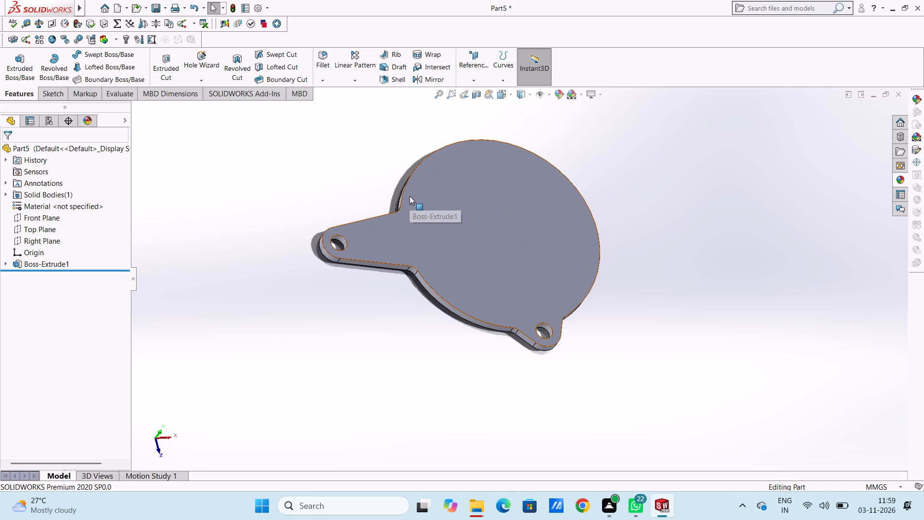
Start a new sketch on the plate's large flat face, viewed from the top.
key("ctrl+5")
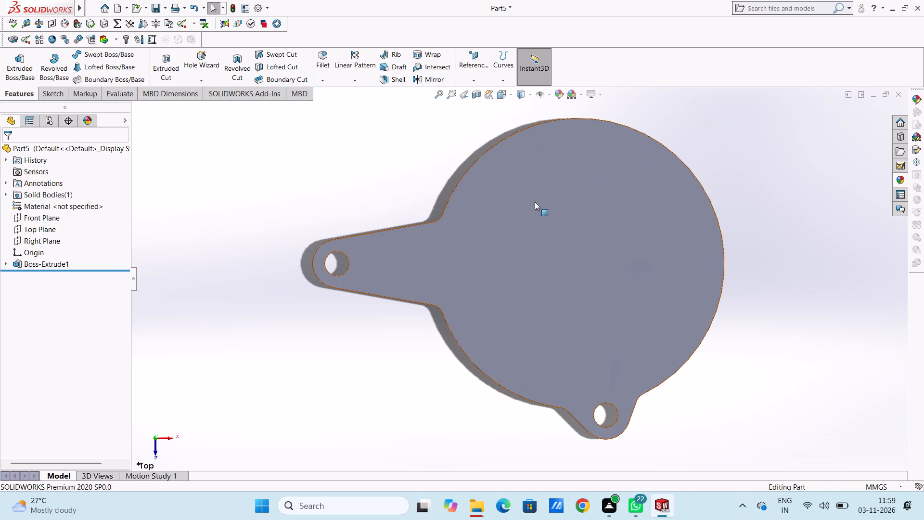
left_click(604, 278)
left_click(644, 253)
left_click(763, 142)
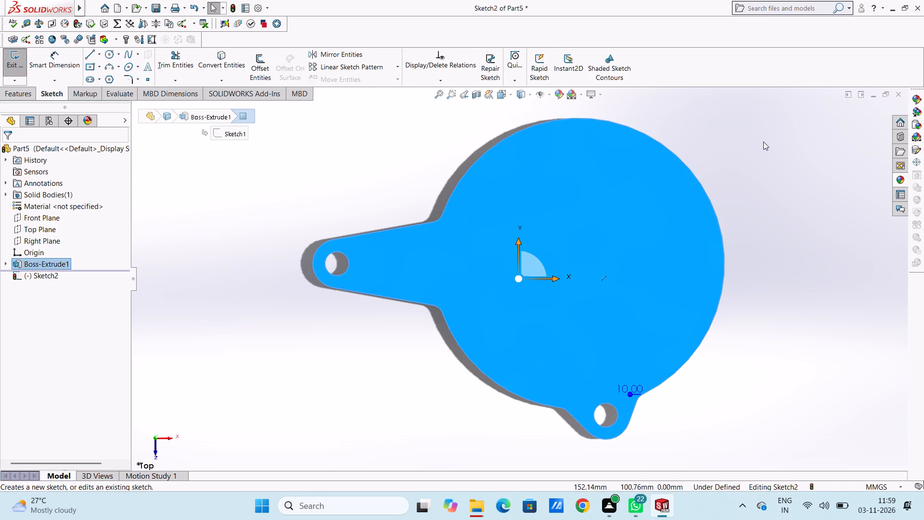
scroll(690, 180, "up", 5)
scroll(585, 355, "down", 1)
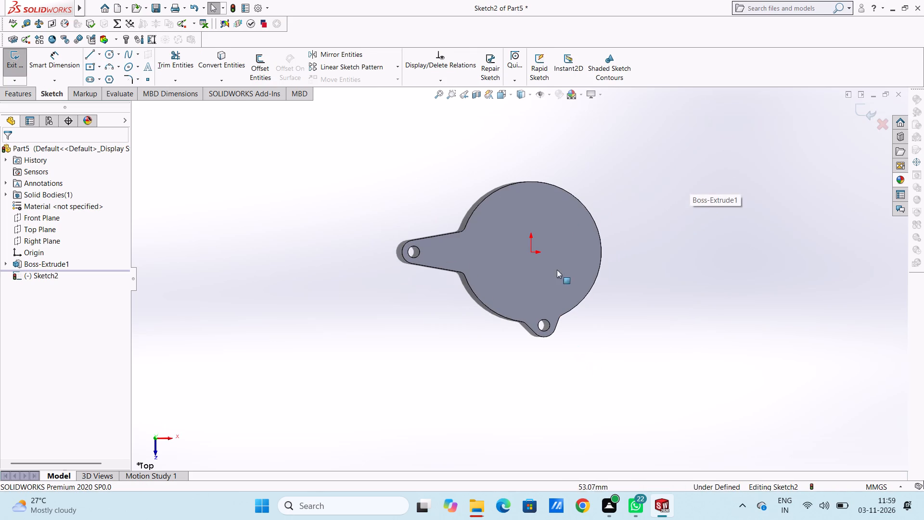
scroll(544, 230, "down", 1)
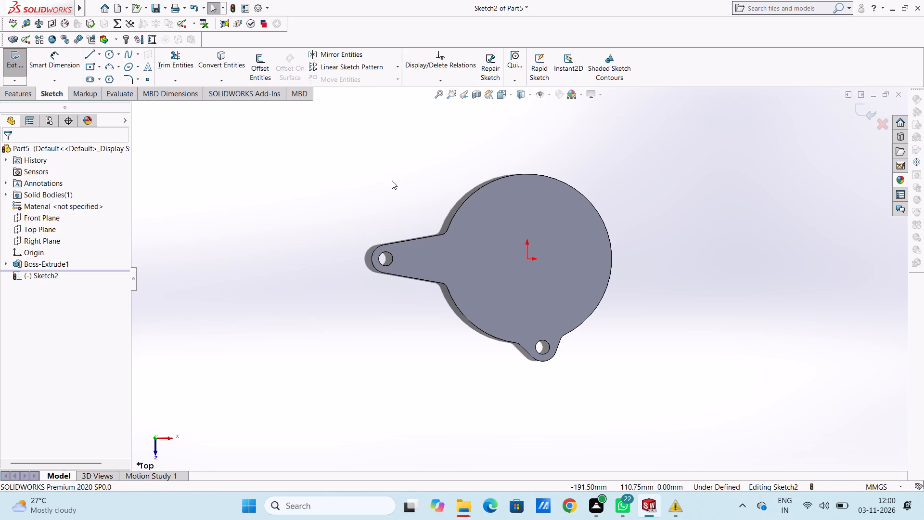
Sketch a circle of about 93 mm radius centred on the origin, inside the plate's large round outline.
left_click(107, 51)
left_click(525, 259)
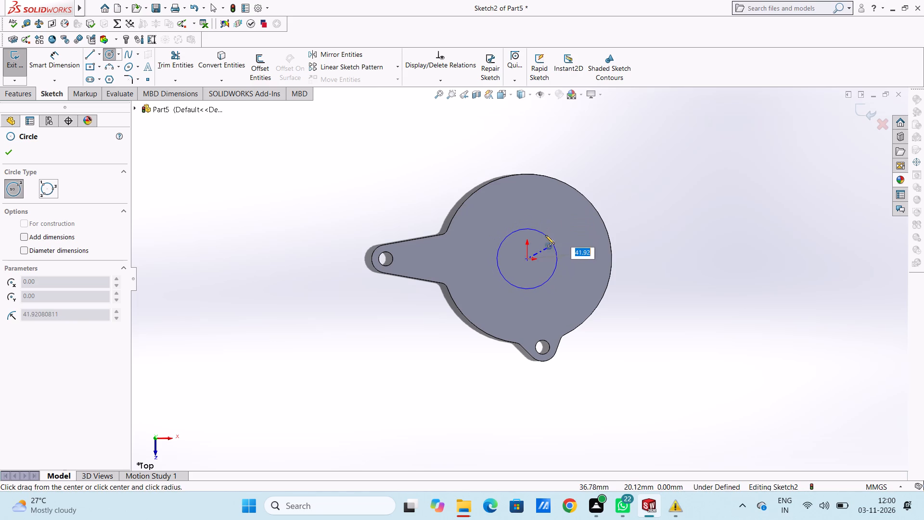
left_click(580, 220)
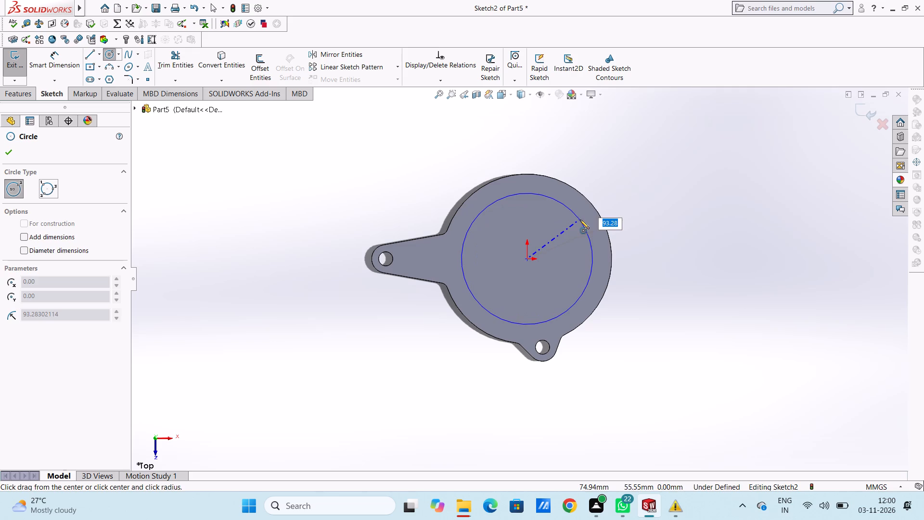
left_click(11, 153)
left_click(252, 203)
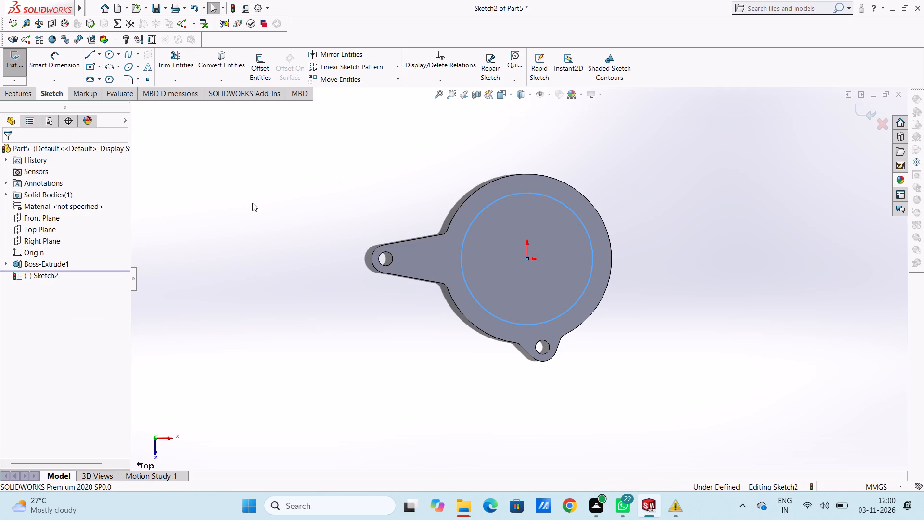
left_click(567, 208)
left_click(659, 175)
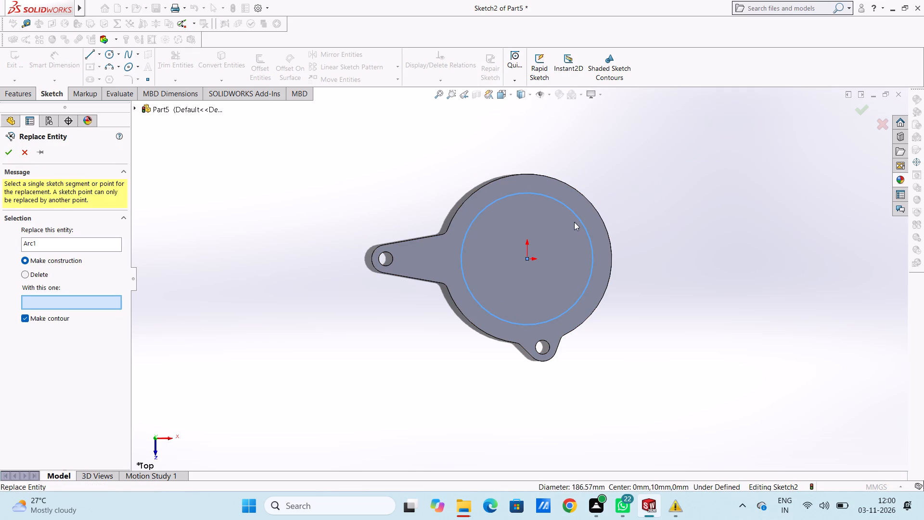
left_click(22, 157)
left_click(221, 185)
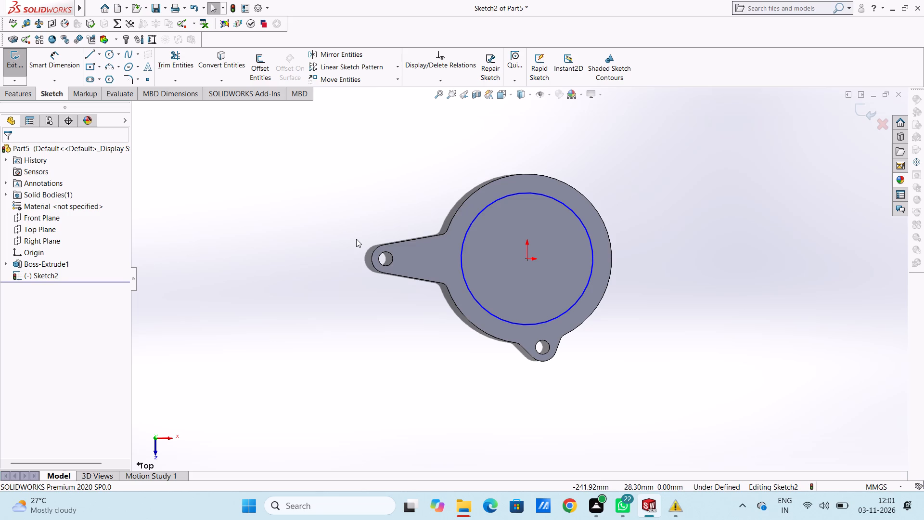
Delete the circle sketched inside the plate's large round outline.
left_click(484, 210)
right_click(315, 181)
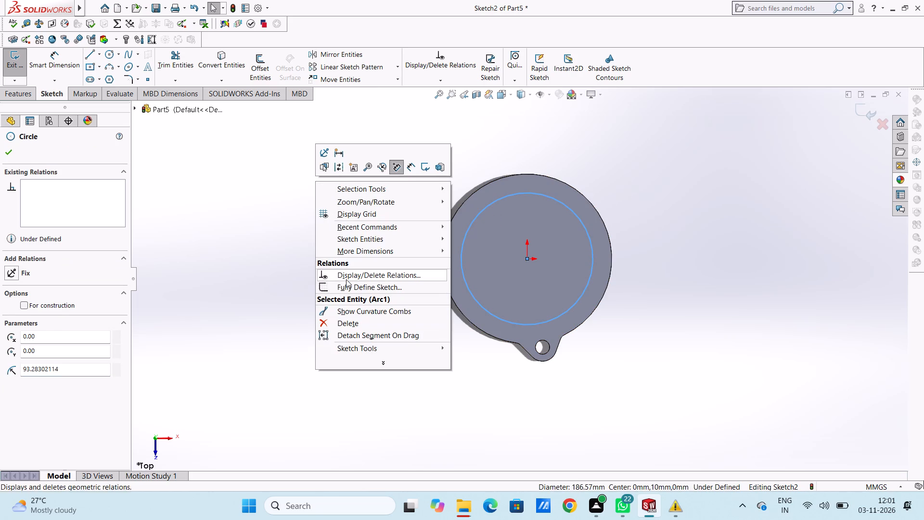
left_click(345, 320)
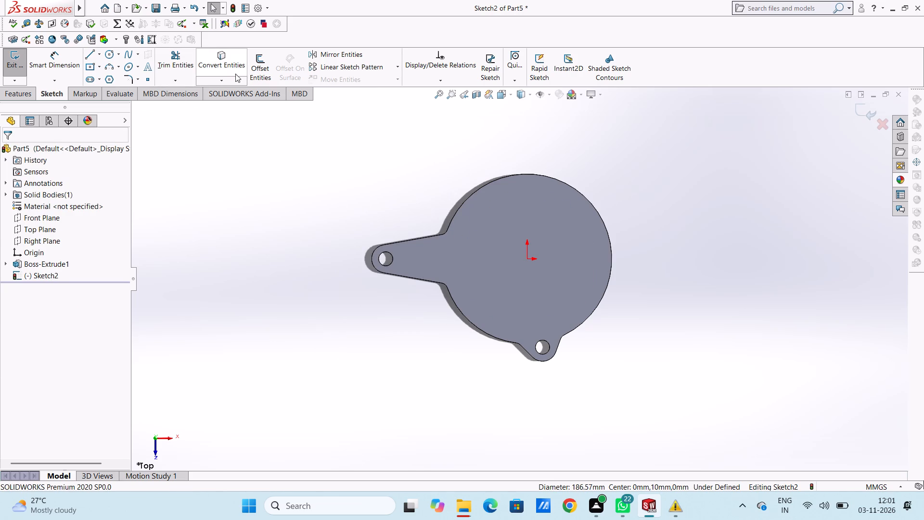
Offset the large round edge of the plate inward by 32 mm, with the dimension added.
left_click(254, 63)
type("32")
key("Return")
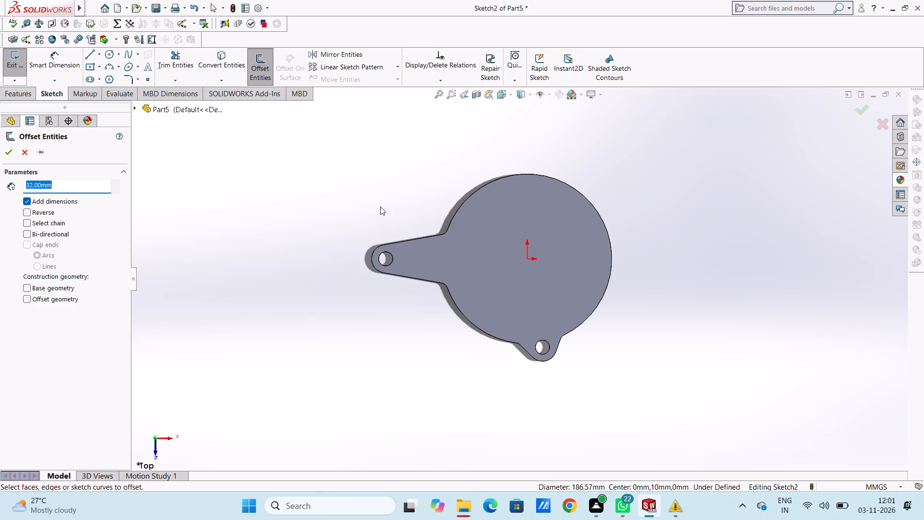
left_click(472, 194)
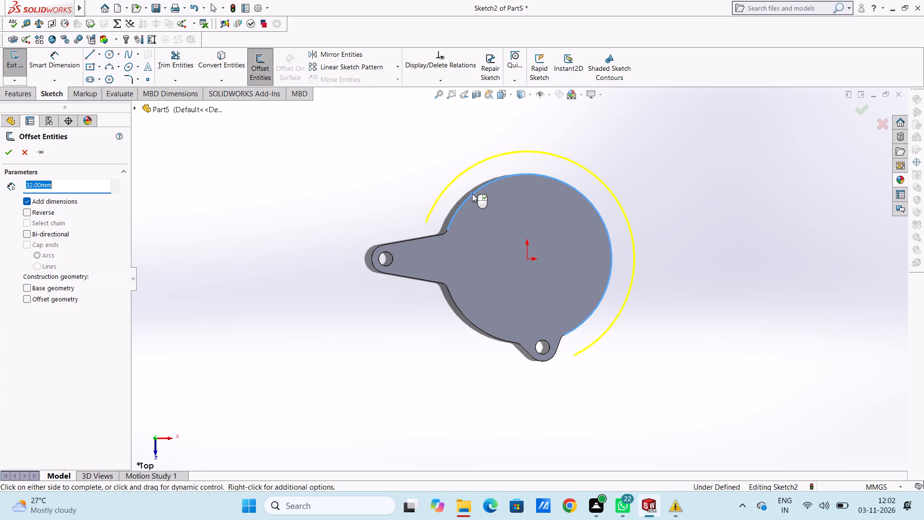
left_click(28, 211)
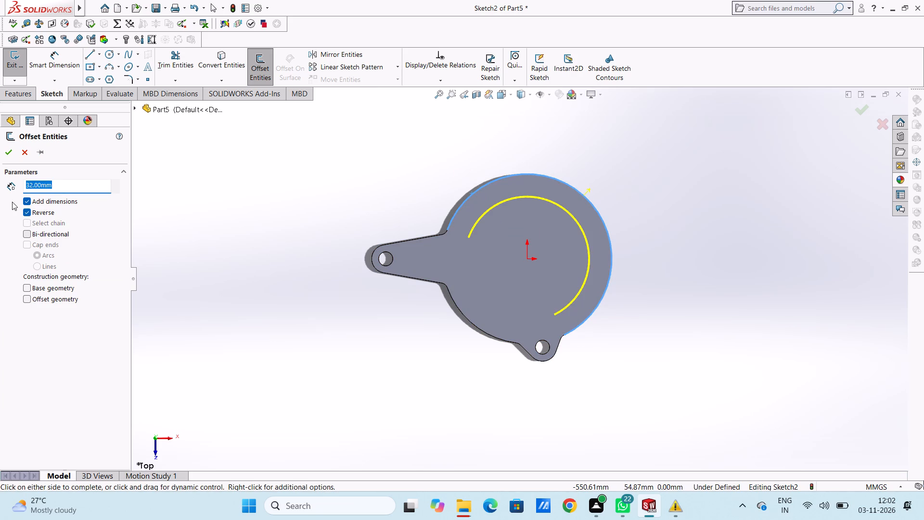
left_click(6, 153)
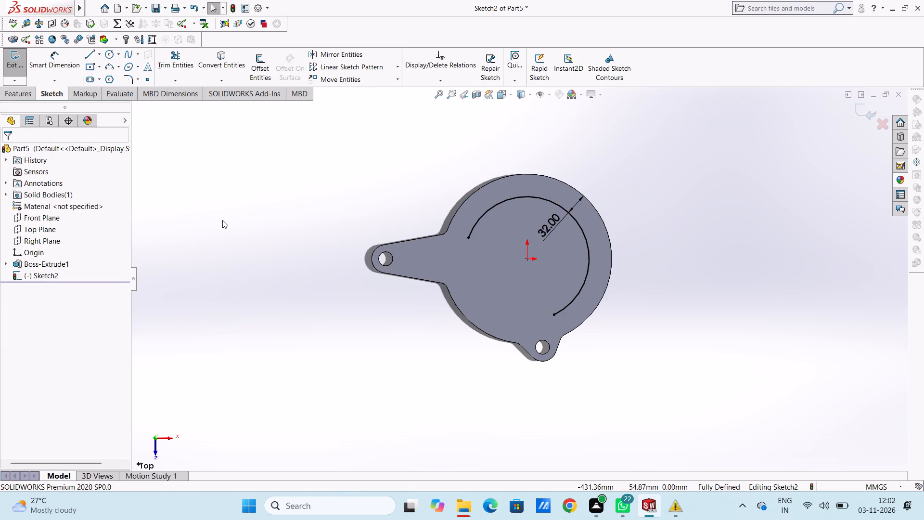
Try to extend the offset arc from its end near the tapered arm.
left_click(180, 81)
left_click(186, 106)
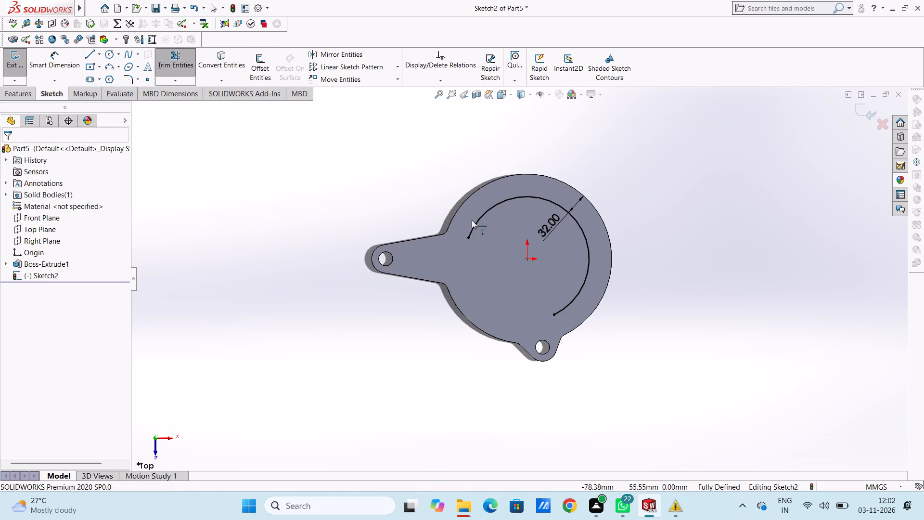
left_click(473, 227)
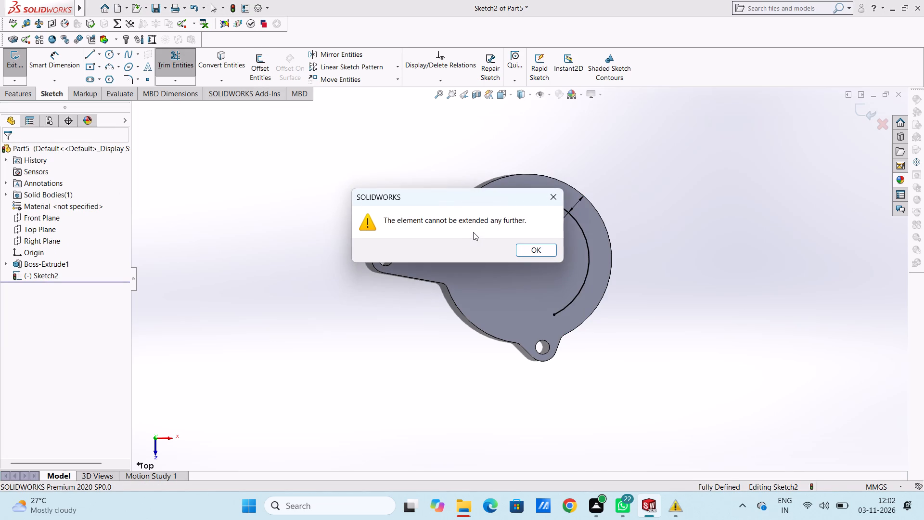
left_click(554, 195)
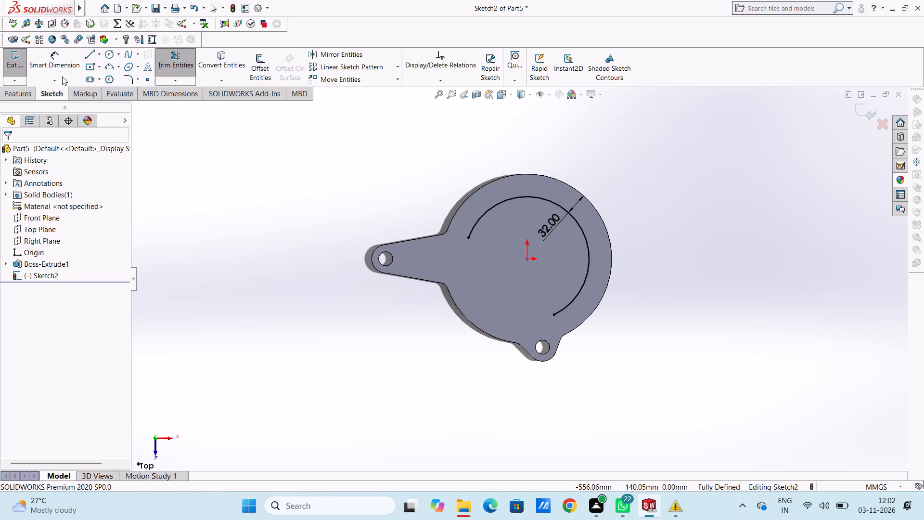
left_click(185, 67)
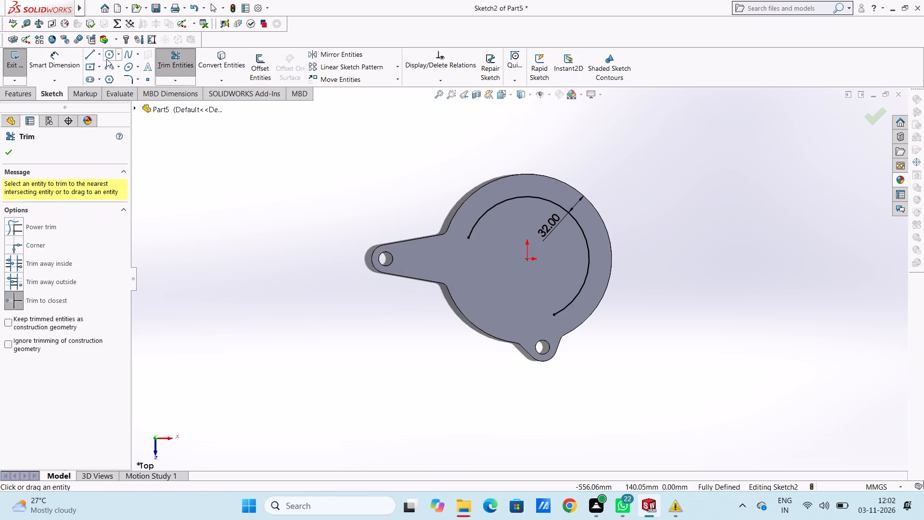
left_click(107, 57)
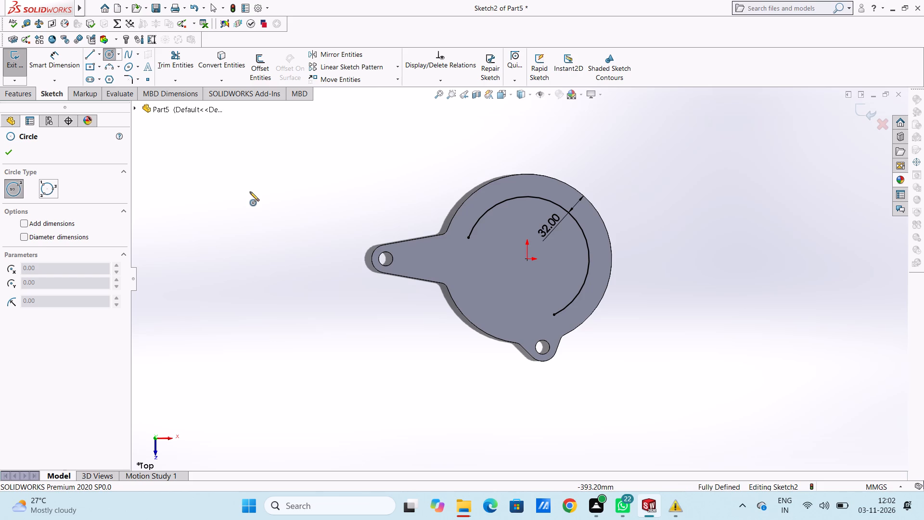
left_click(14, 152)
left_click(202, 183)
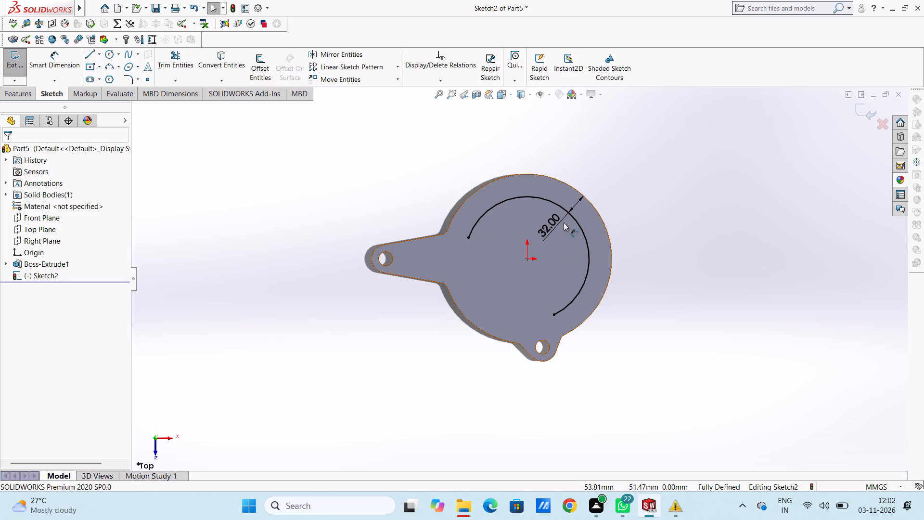
Set the offset distance between the arc and the plate's round edge to 22 mm.
double_click(550, 230)
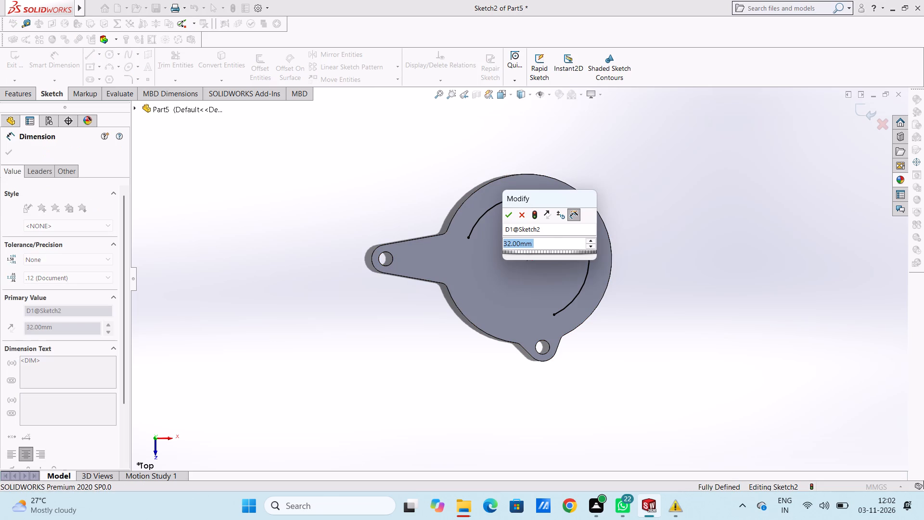
type("22")
key("Return")
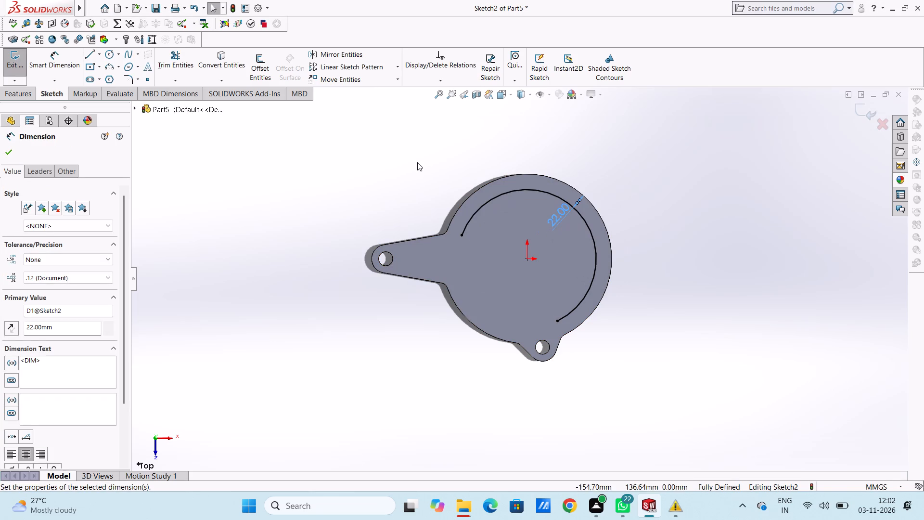
left_click(417, 162)
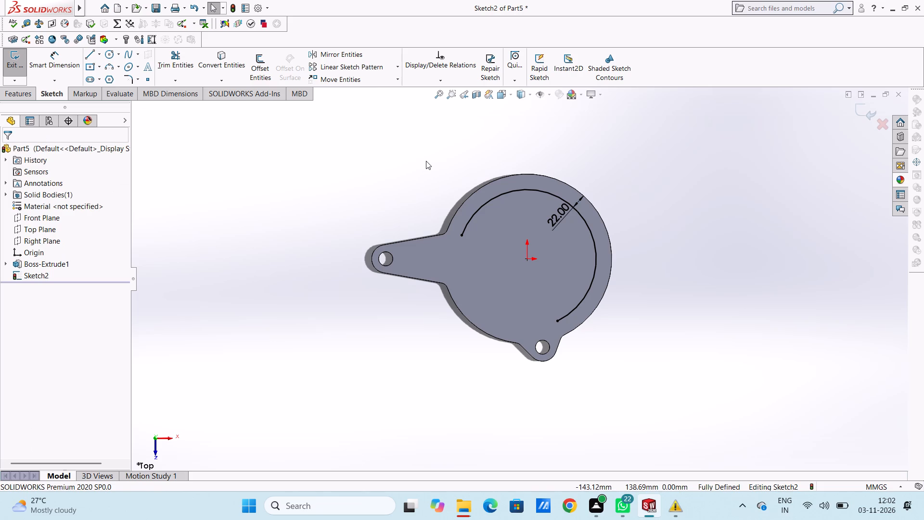
Sketch a full circle of 98 mm radius centred on the origin, coinciding with the offset arc.
left_click(111, 55)
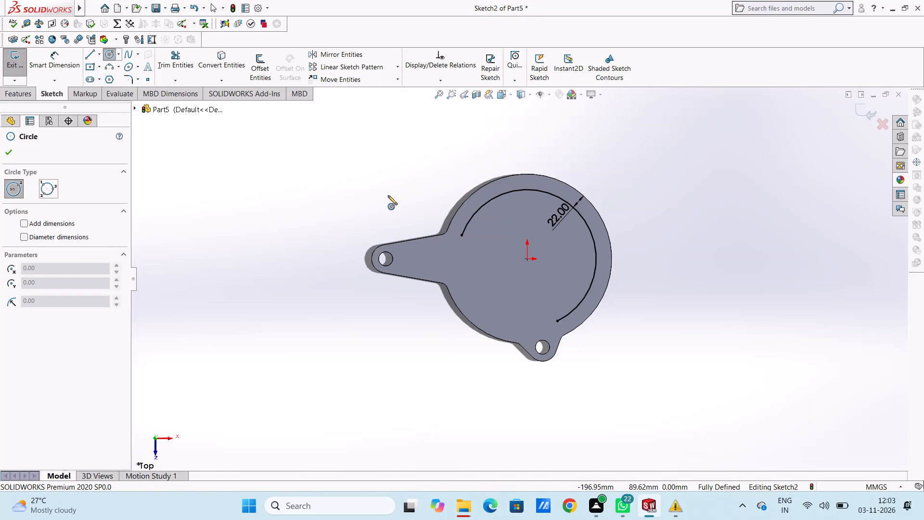
left_click(525, 259)
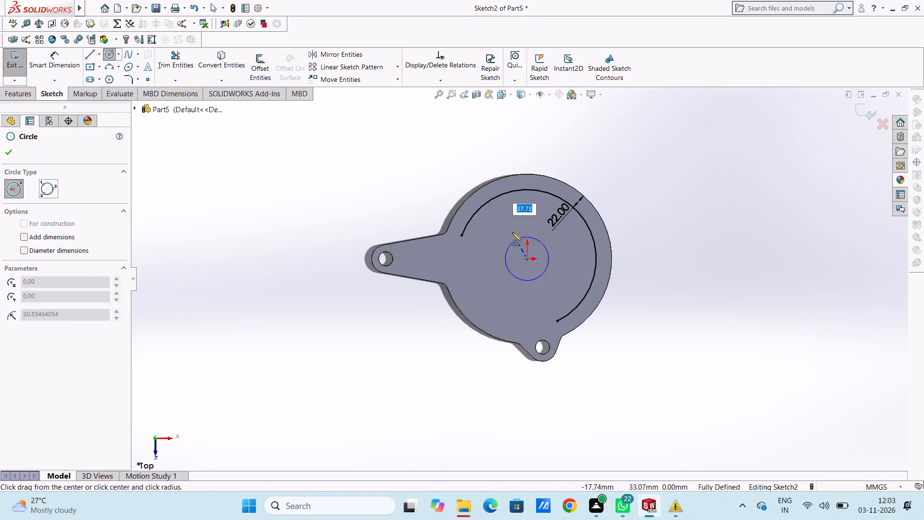
left_click(500, 195)
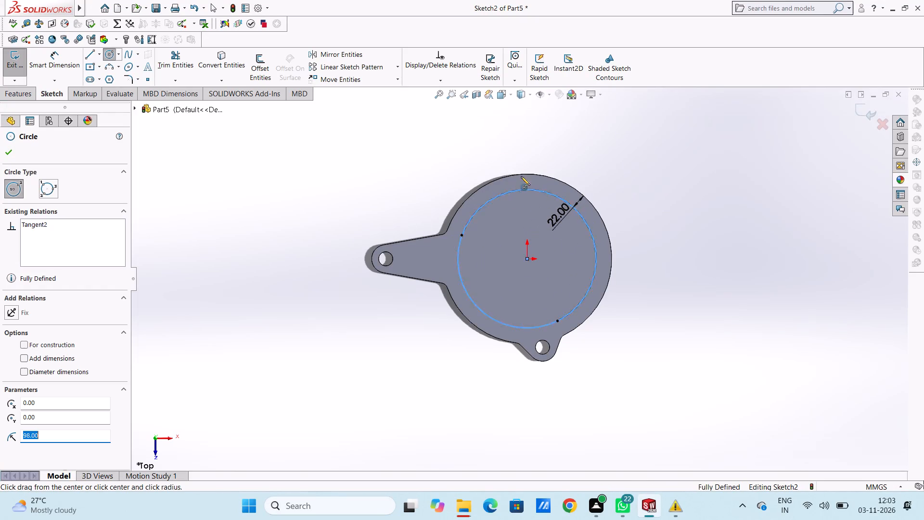
right_click(670, 130)
left_click(679, 137)
left_click(655, 156)
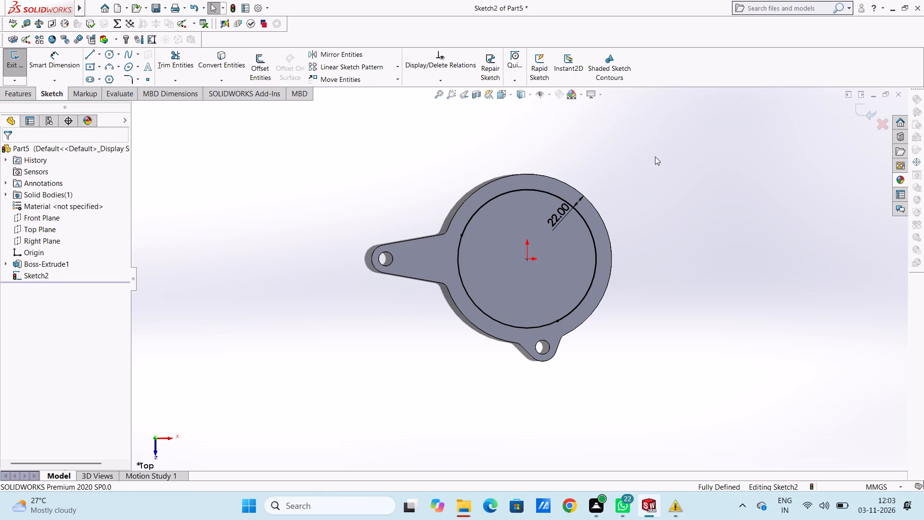
scroll(618, 192, "down", 1)
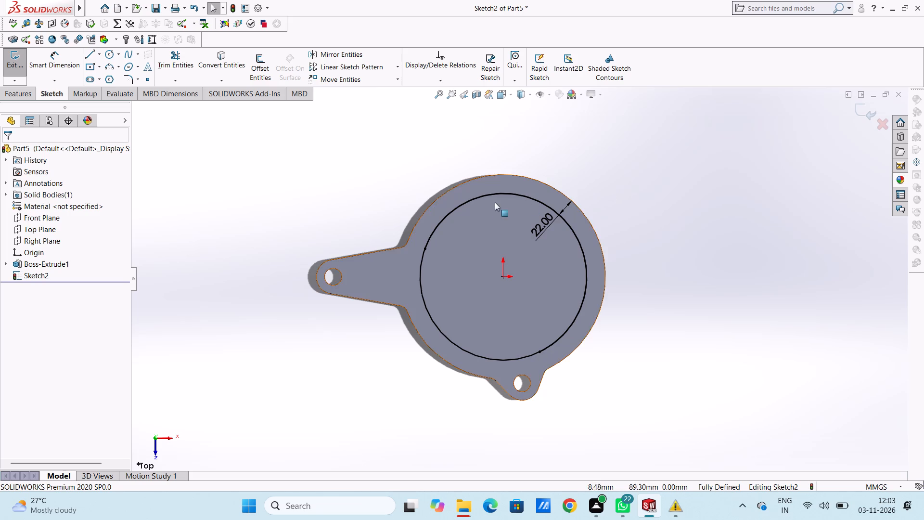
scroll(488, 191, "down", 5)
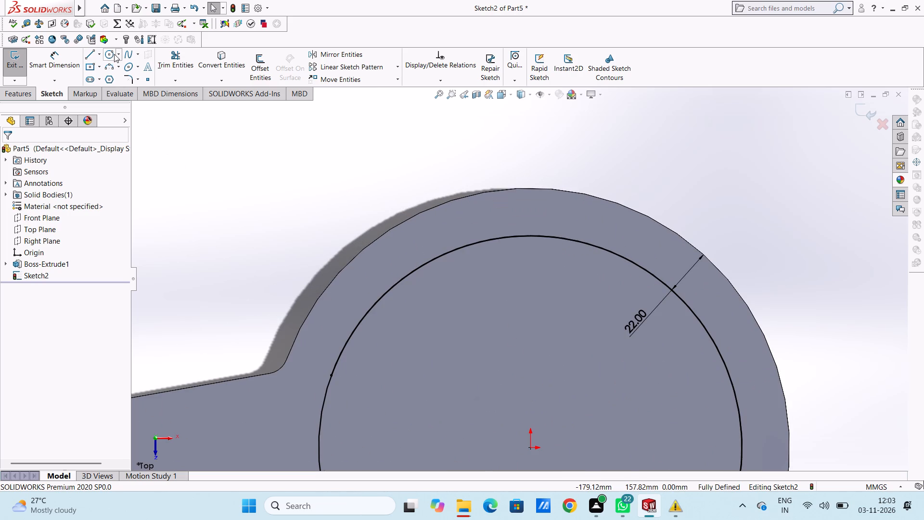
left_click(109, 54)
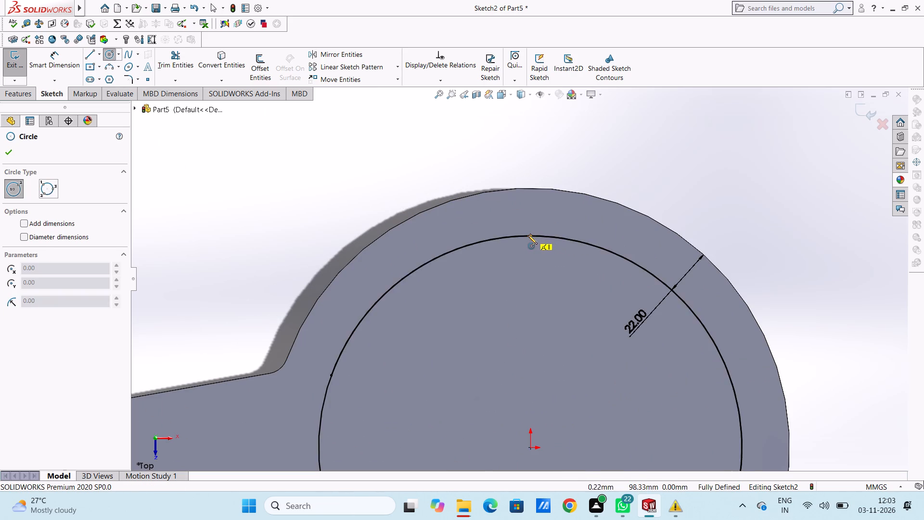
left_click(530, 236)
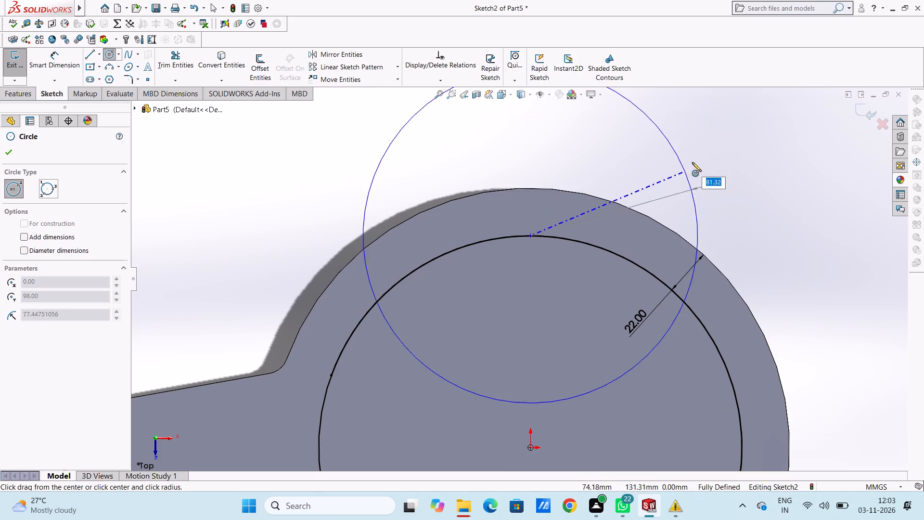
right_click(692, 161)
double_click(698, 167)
Start a blind Boss-Extrude of the region inside the 98 mm radius circle on the plate's face, opening its depth for editing.
scroll(694, 168, "up", 3)
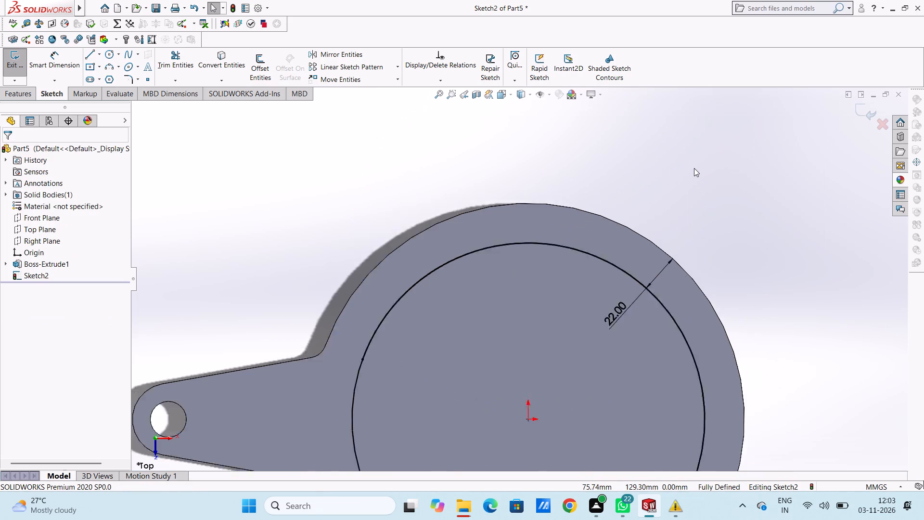
scroll(694, 168, "up", 2)
scroll(652, 220, "up", 1)
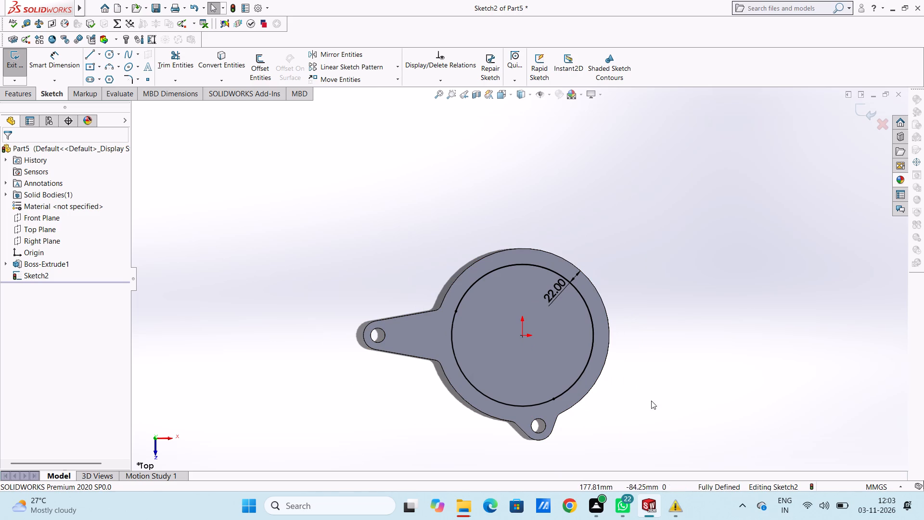
middle_click_drag(652, 410, 614, 228)
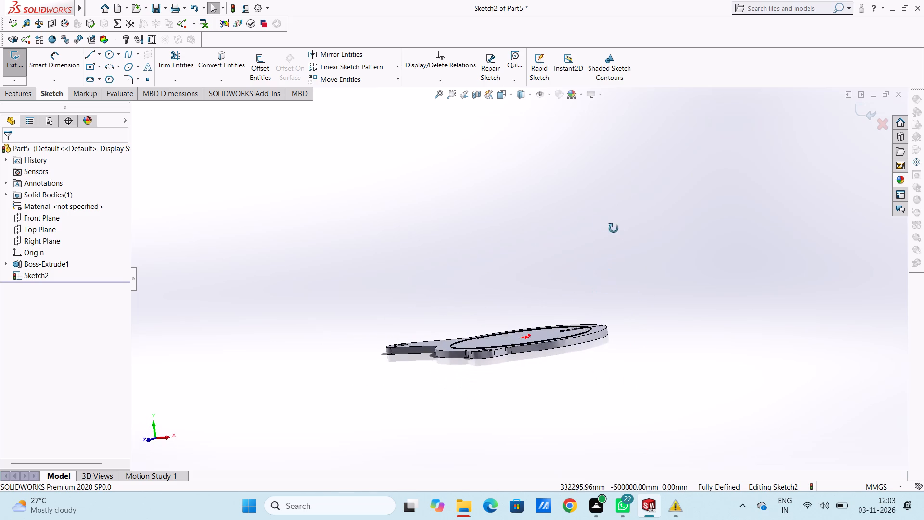
middle_click_drag(614, 228, 596, 230)
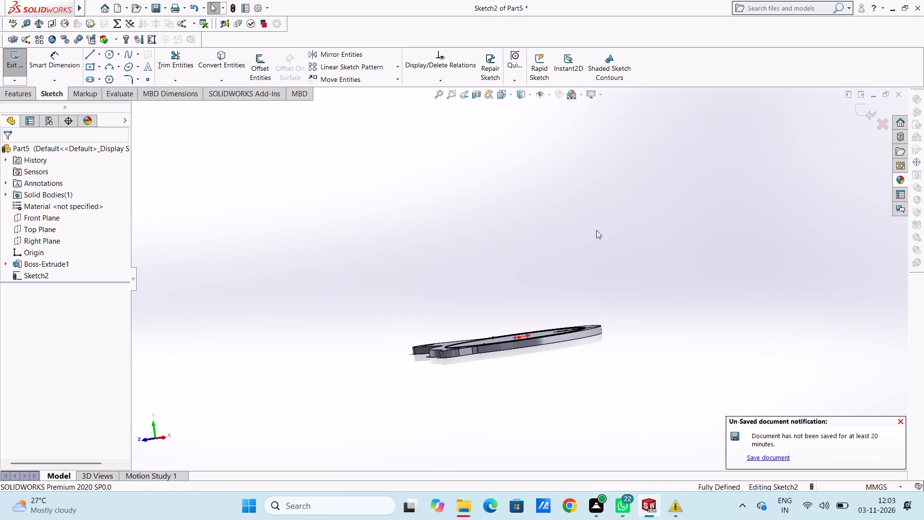
left_click(16, 95)
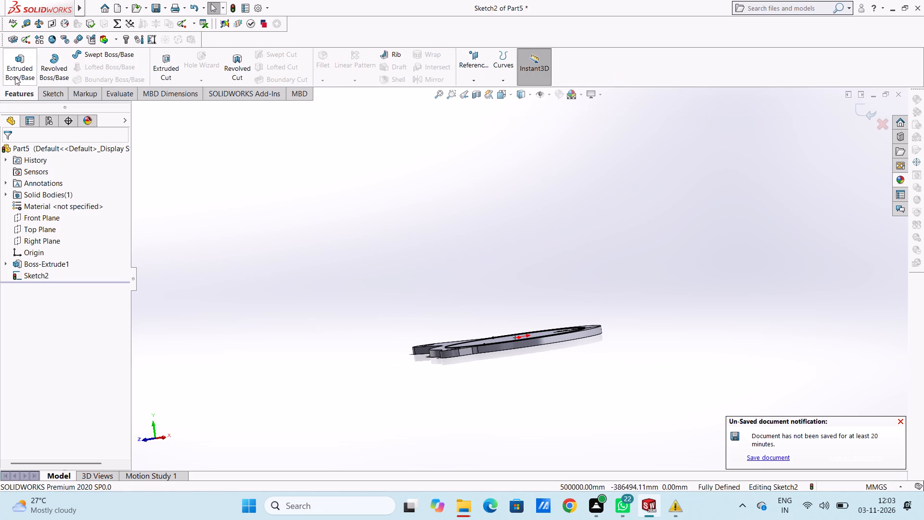
left_click(15, 76)
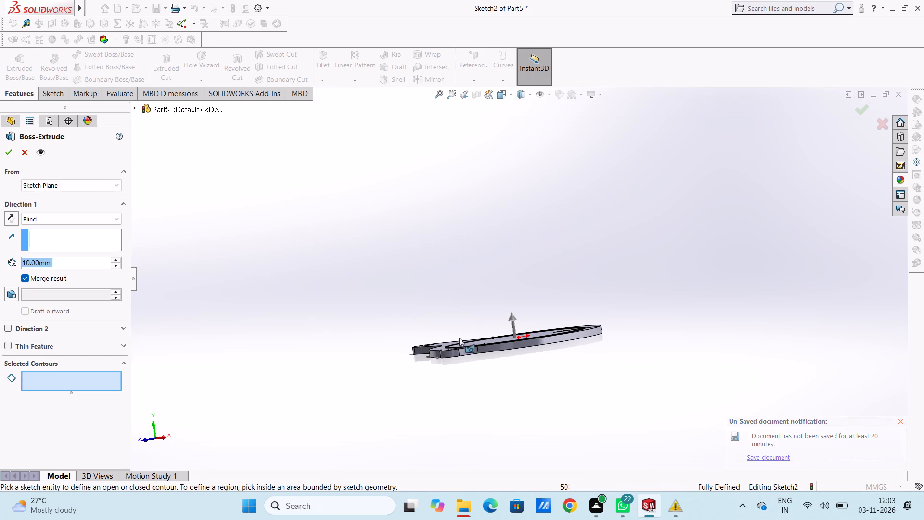
left_click(491, 338)
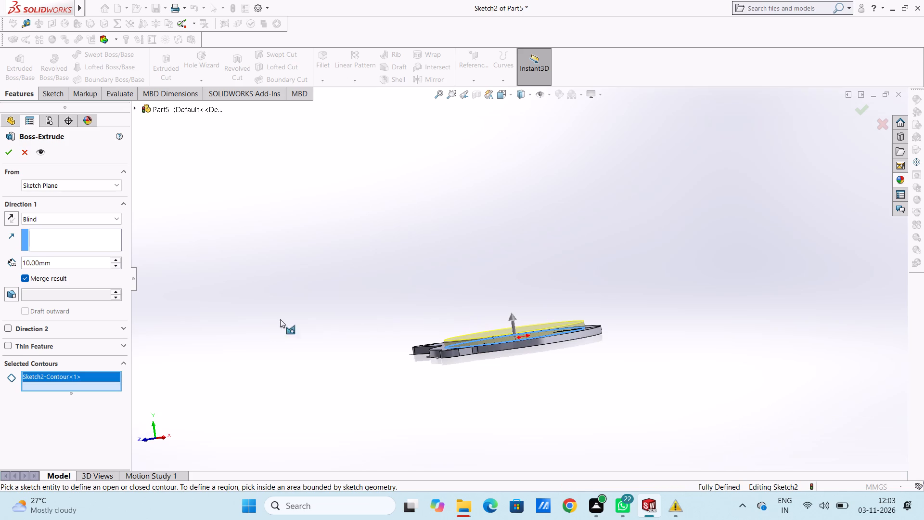
double_click(97, 263)
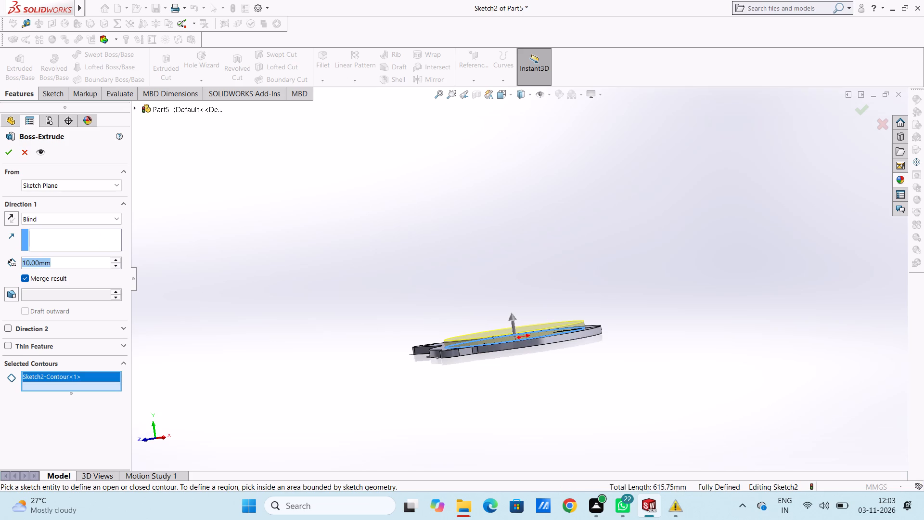
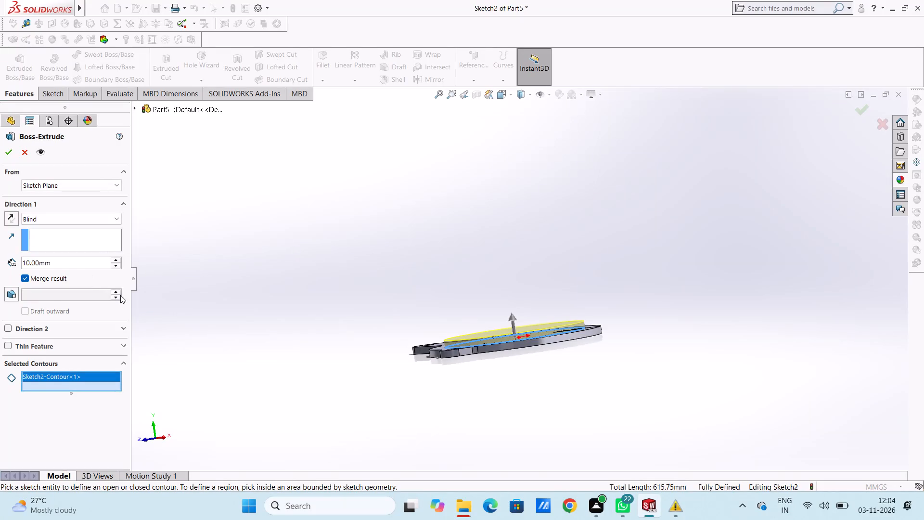
Extrude the circular region 88 mm from the plate's face with a 5° inward draft, merged with the plate.
left_click(13, 293)
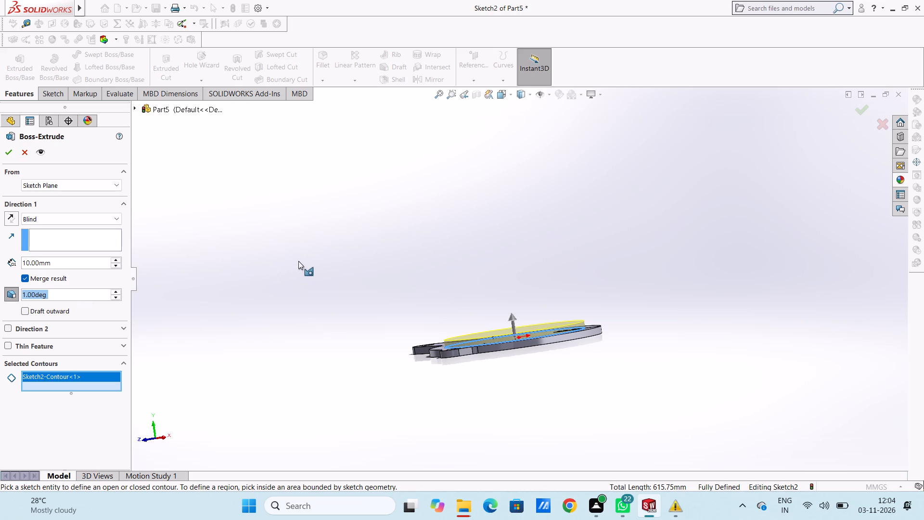
middle_click_drag(302, 260, 275, 264)
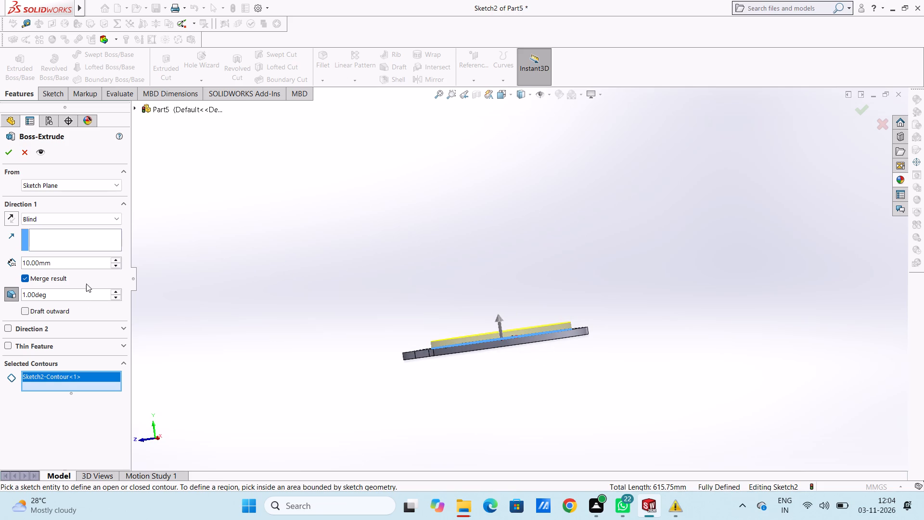
double_click(88, 264)
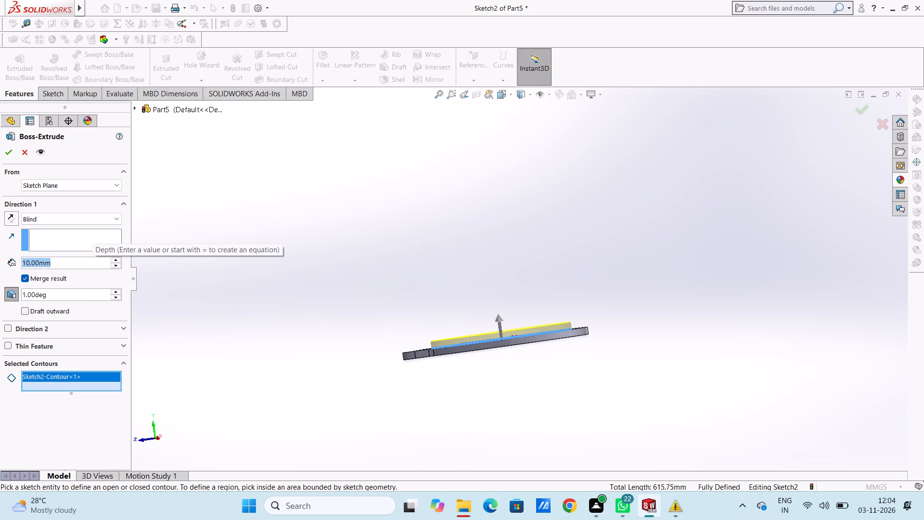
type("88")
key("Return")
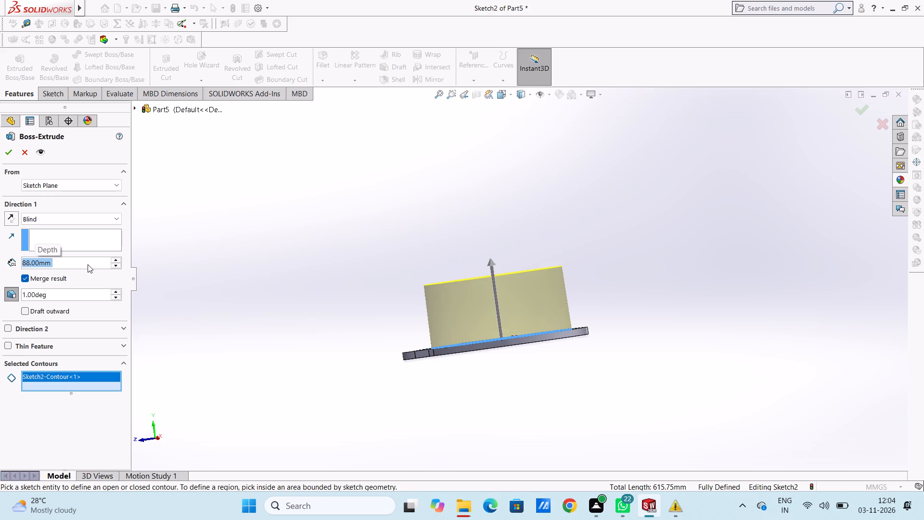
double_click(87, 299)
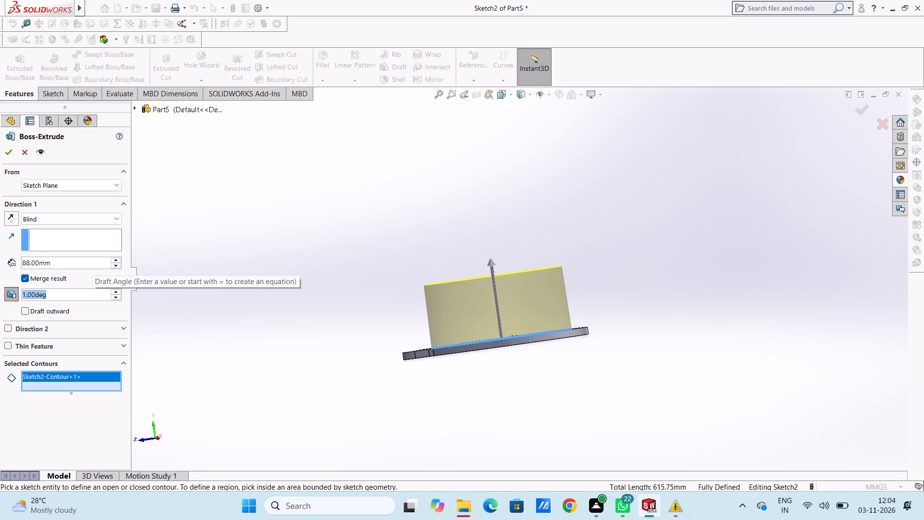
type("95")
key("Return")
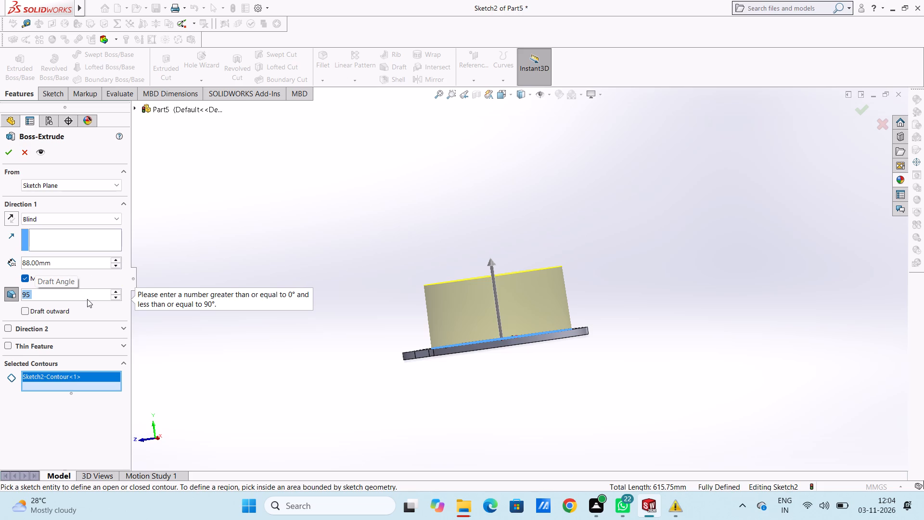
key("5")
key("Return")
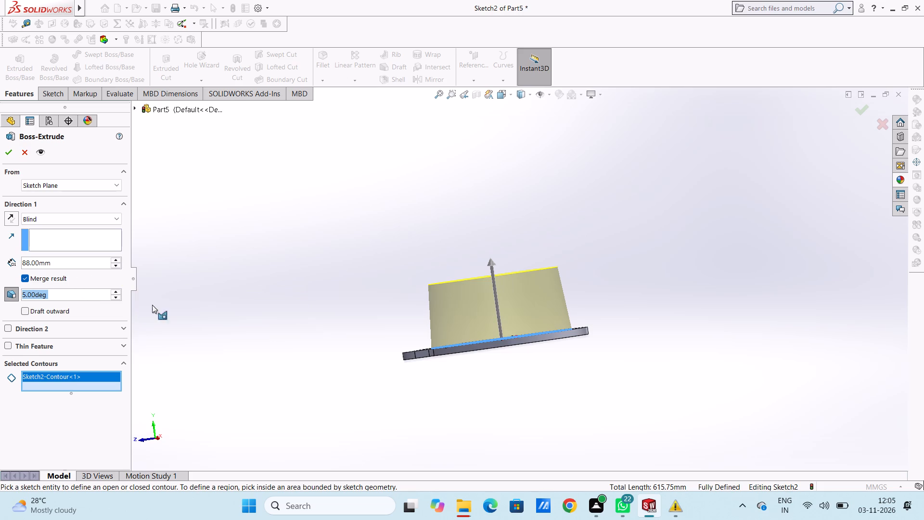
middle_click_drag(408, 234, 411, 299)
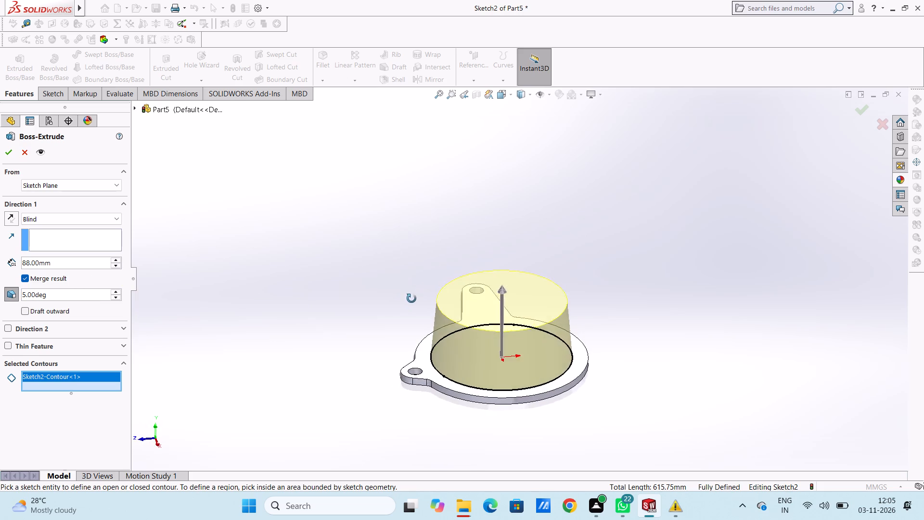
middle_click_drag(411, 299, 383, 256)
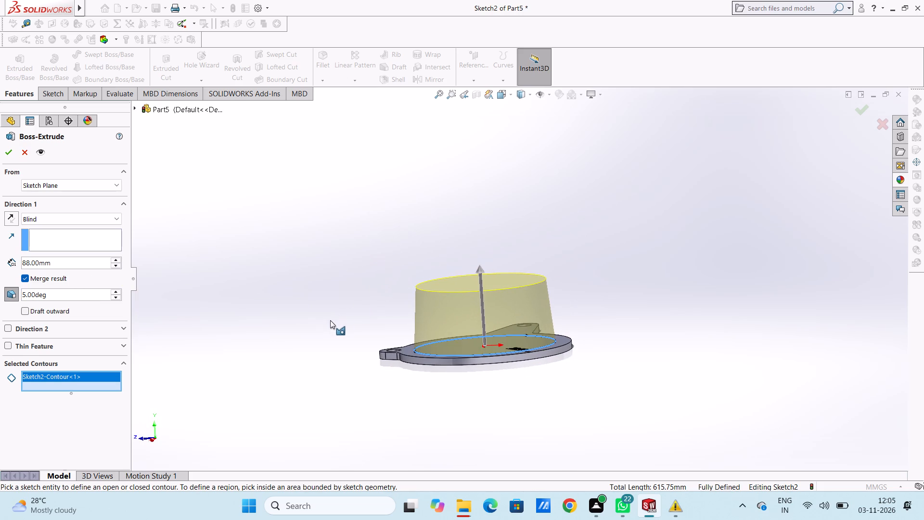
middle_click_drag(330, 320, 323, 295)
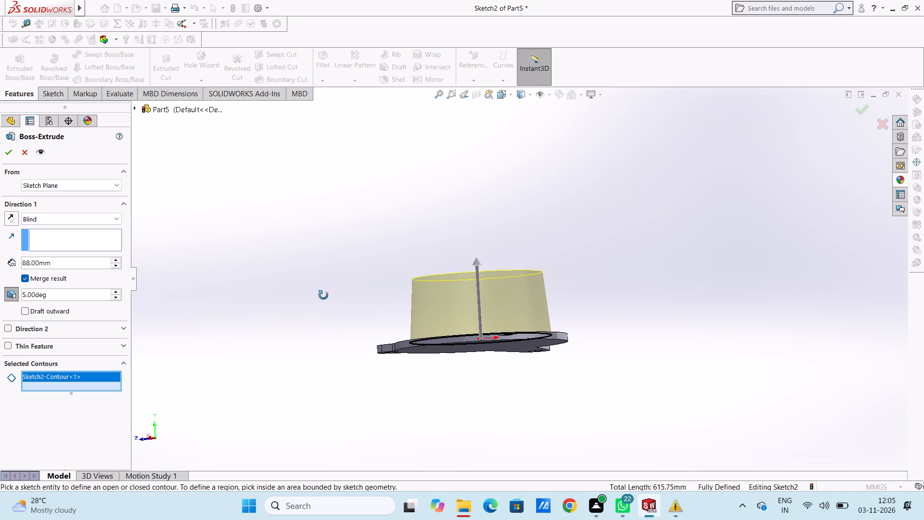
middle_click_drag(323, 295, 322, 324)
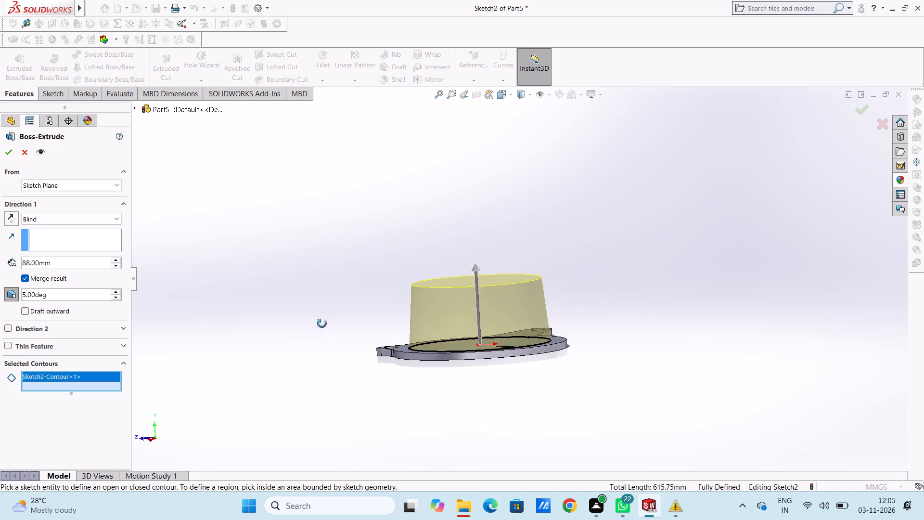
middle_click_drag(322, 324, 320, 340)
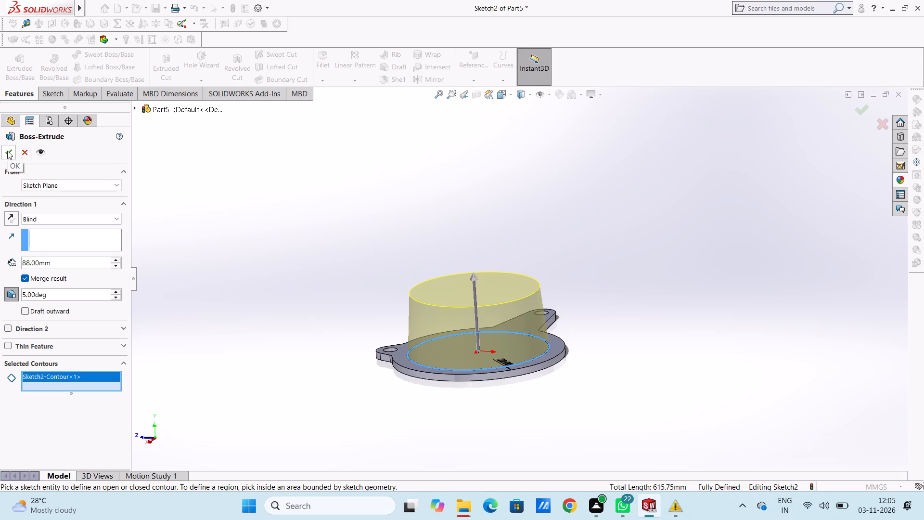
left_click(7, 151)
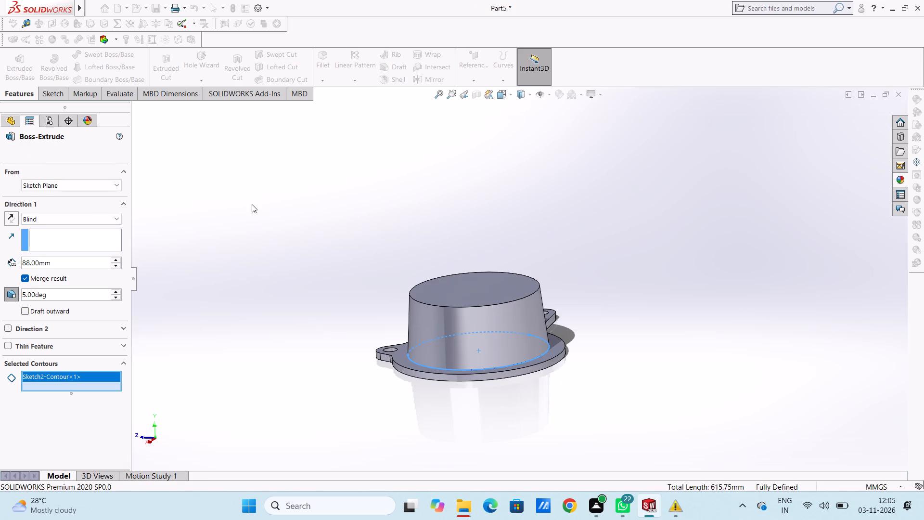
Examine the drafted boss and the plate from the side, underneath and above.
left_click(252, 204)
middle_click_drag(257, 205, 324, 299)
middle_click_drag(316, 263, 315, 263)
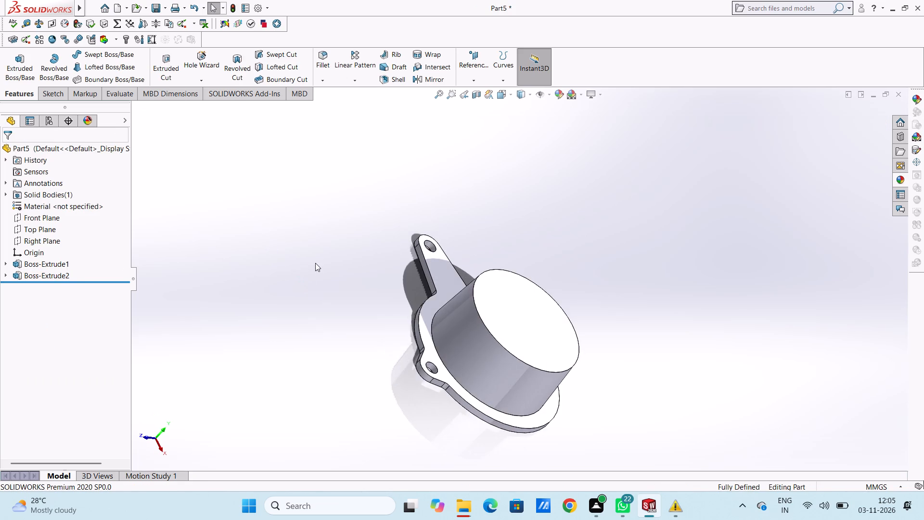
middle_click_drag(315, 263, 401, 395)
middle_click_drag(336, 234, 294, 290)
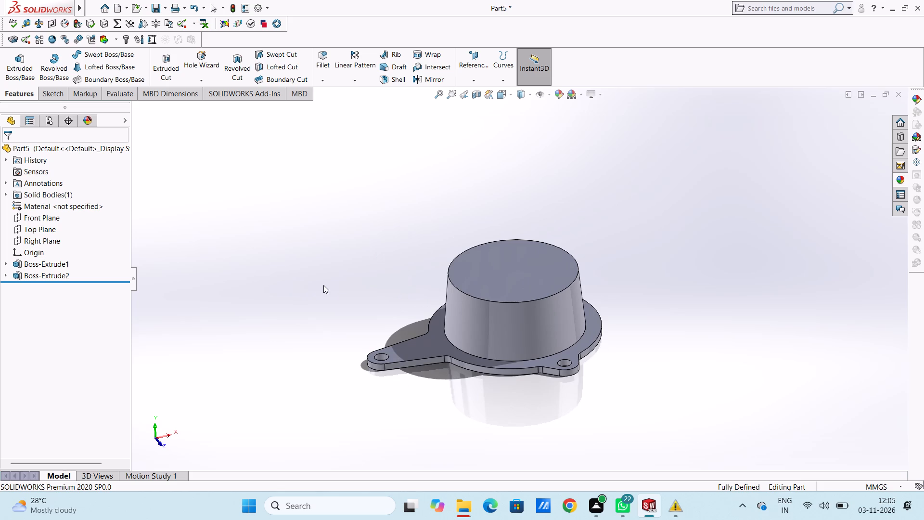
middle_click_drag(326, 283, 302, 268)
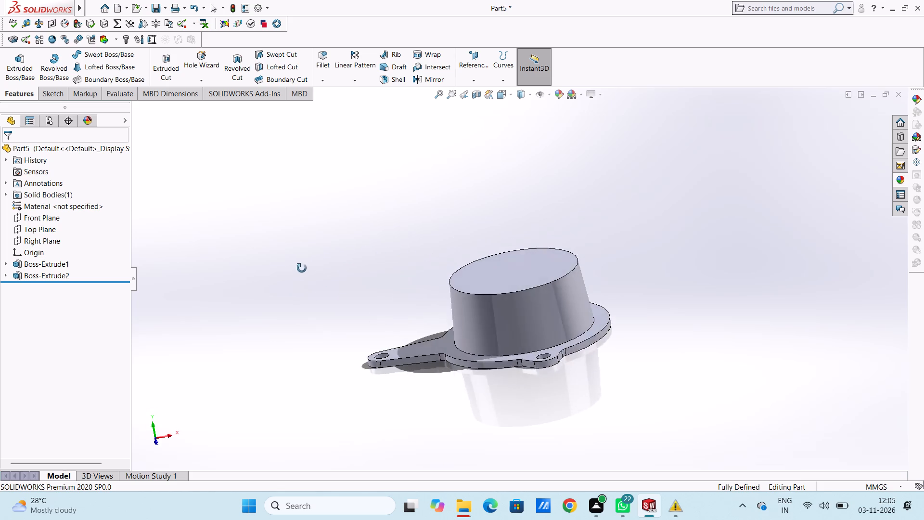
middle_click_drag(302, 268, 336, 331)
middle_click_drag(343, 260, 332, 275)
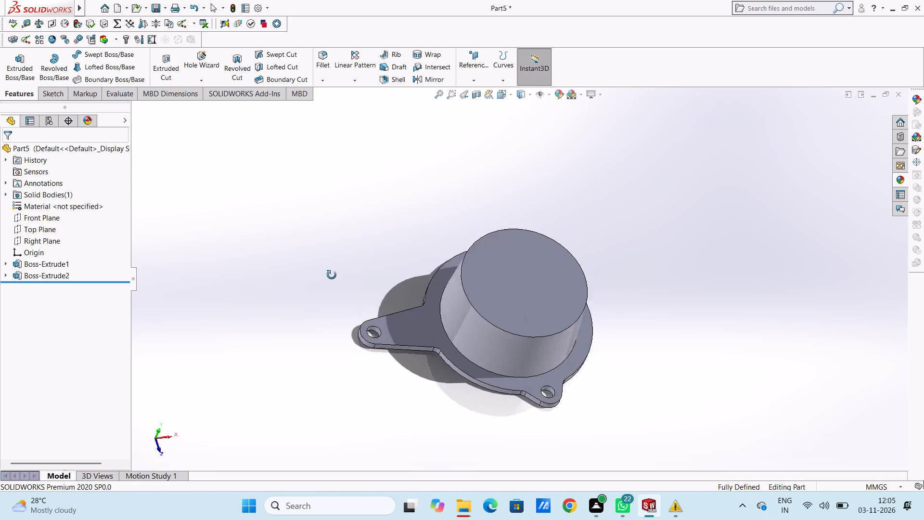
middle_click_drag(332, 275, 445, 265)
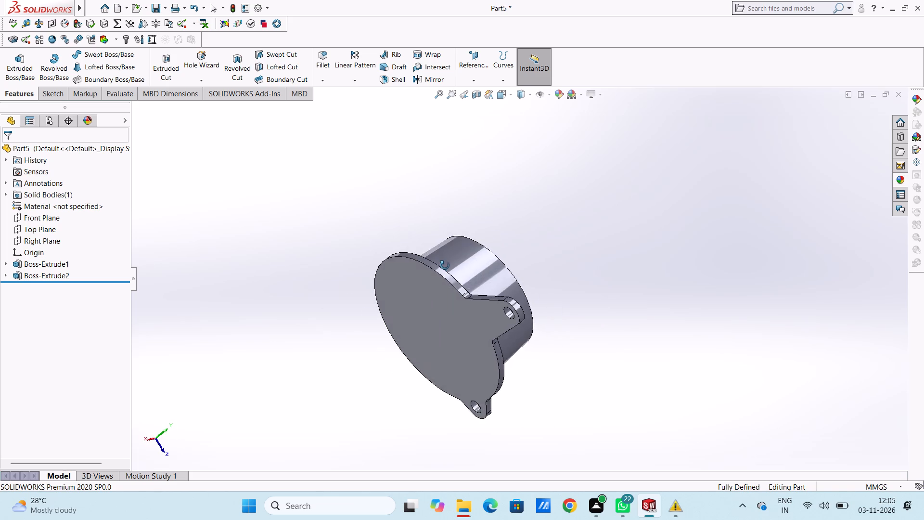
middle_click_drag(445, 265, 338, 322)
middle_click_drag(300, 250, 300, 259)
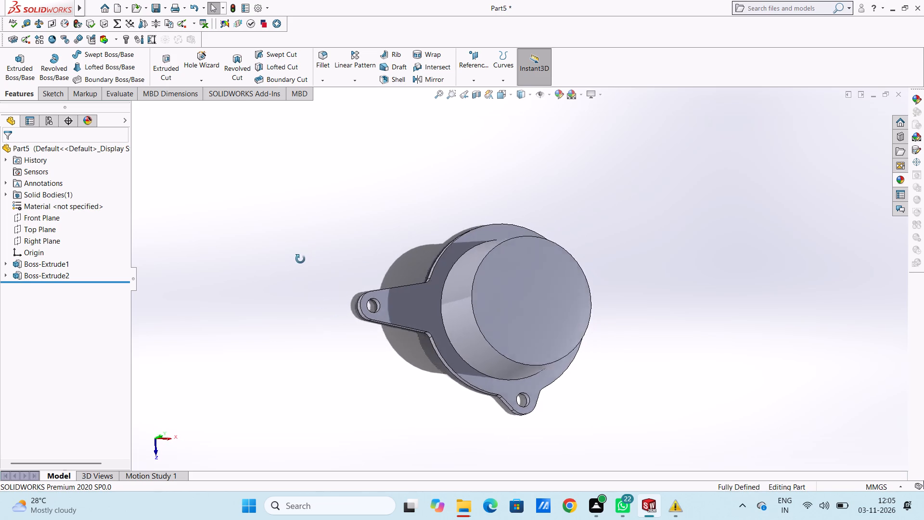
middle_click_drag(300, 259, 281, 273)
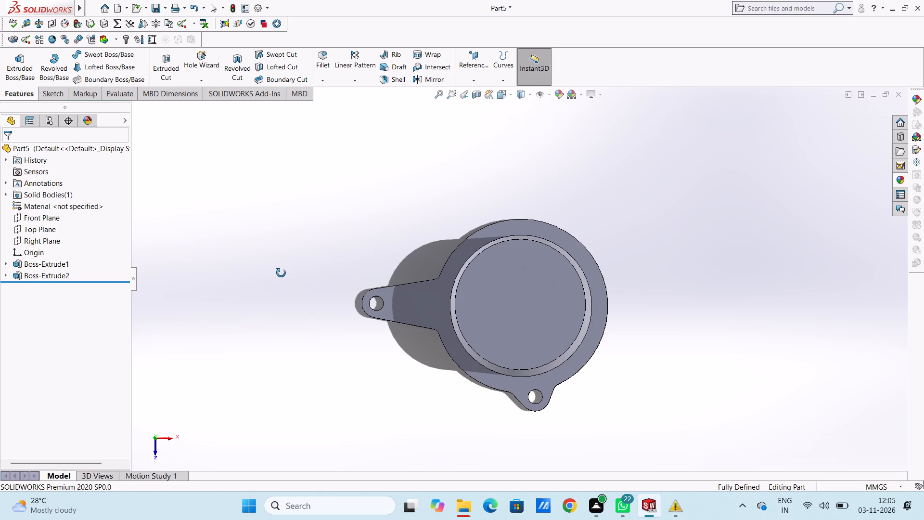
middle_click_drag(281, 273, 282, 277)
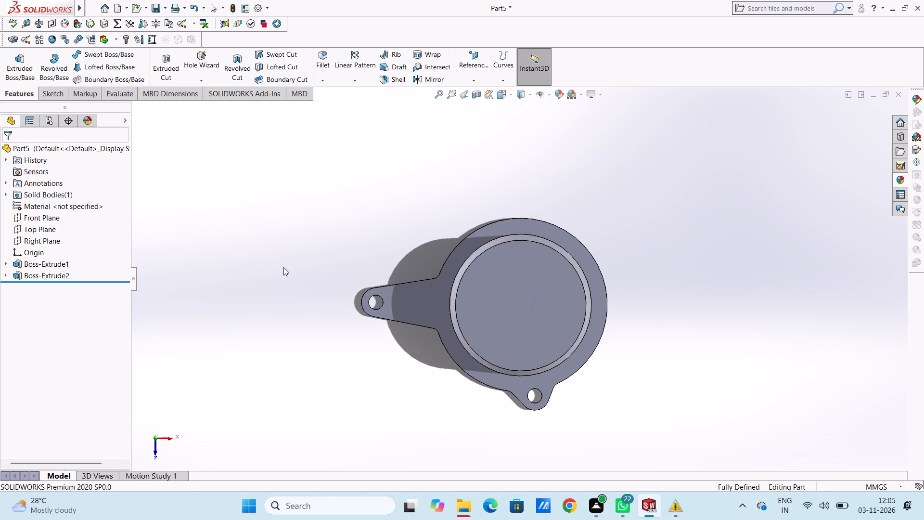
On the plate's face around the boss, sketch a line about 160 mm long from the origin past the outer edge, above the tapered arm.
key("ctrl+5")
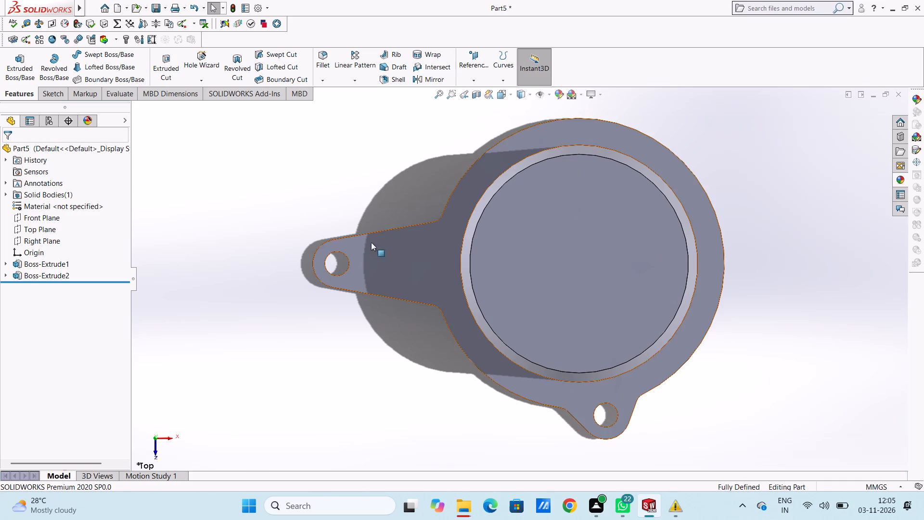
scroll(588, 206, "up", 4)
scroll(589, 233, "down", 3)
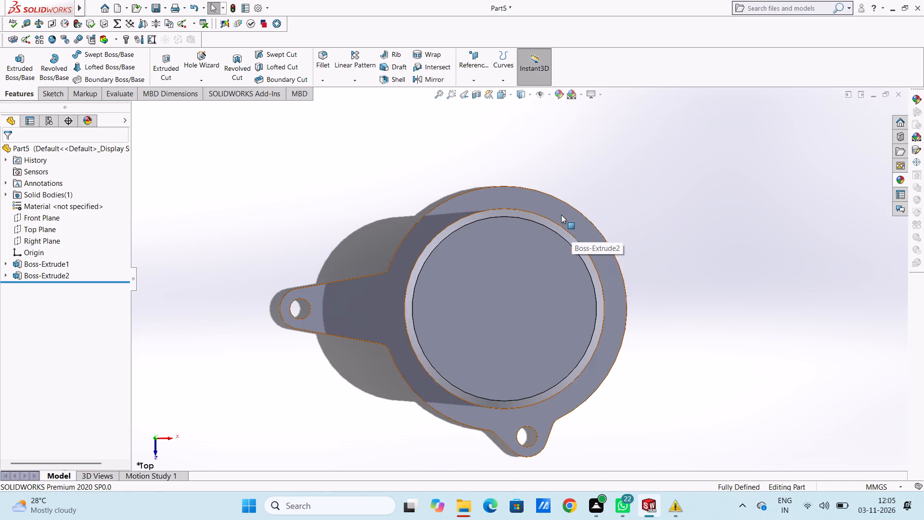
left_click(561, 215)
left_click(602, 189)
left_click(571, 178)
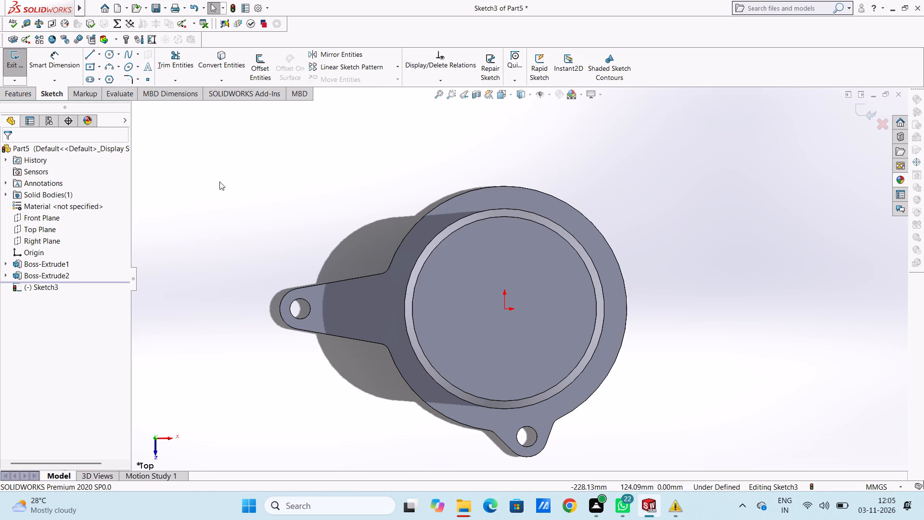
left_click(88, 54)
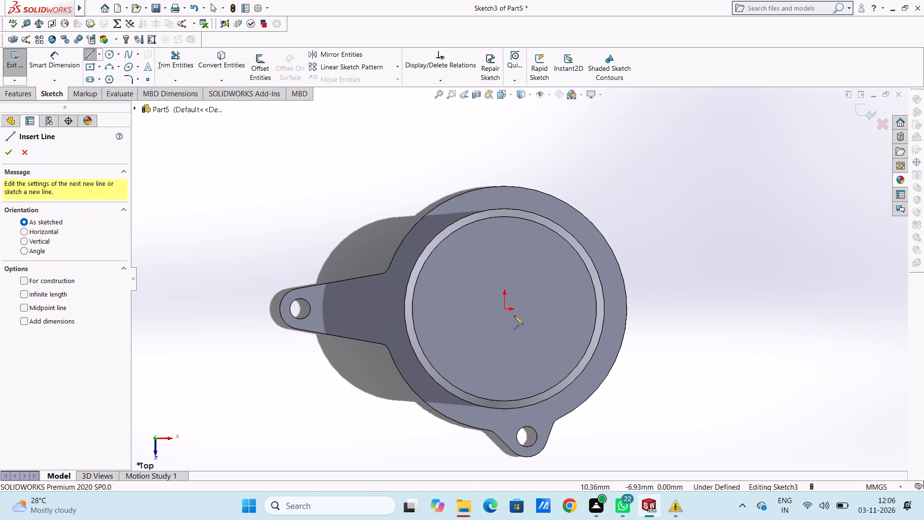
left_click(507, 310)
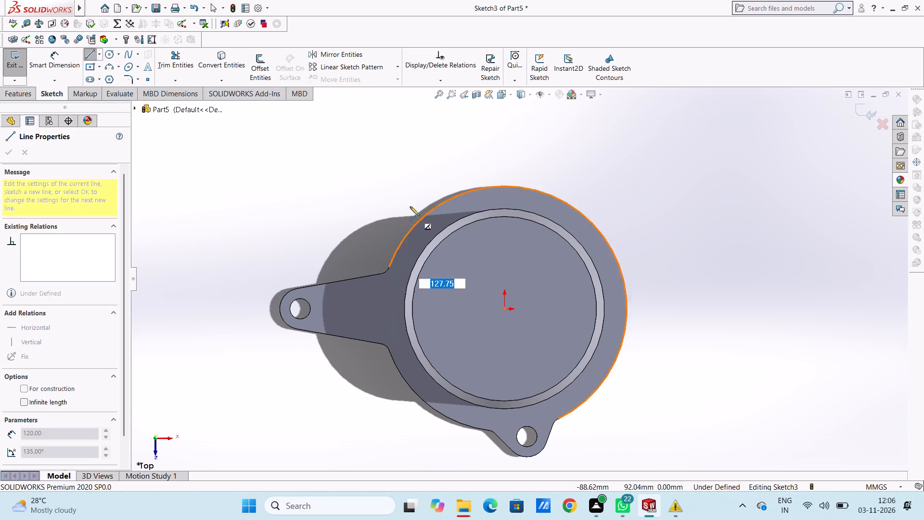
left_click(404, 180)
right_click(332, 150)
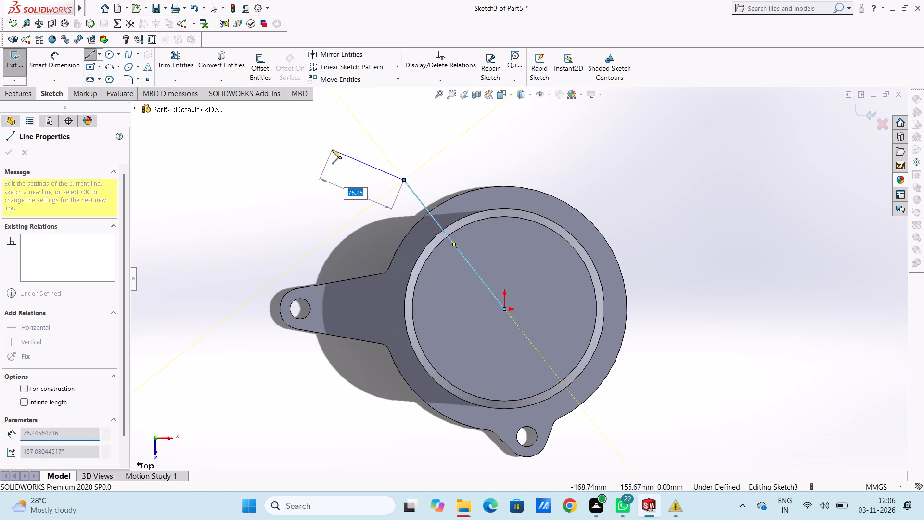
left_click(341, 156)
left_click(326, 167)
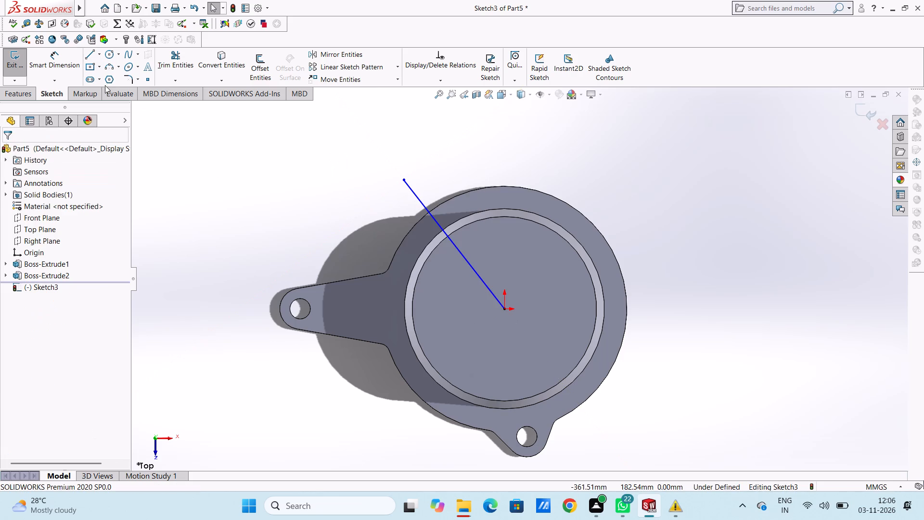
Dimension the angle between the sketched line and the vertical through the origin as 60°.
left_click(64, 63)
left_click(416, 196)
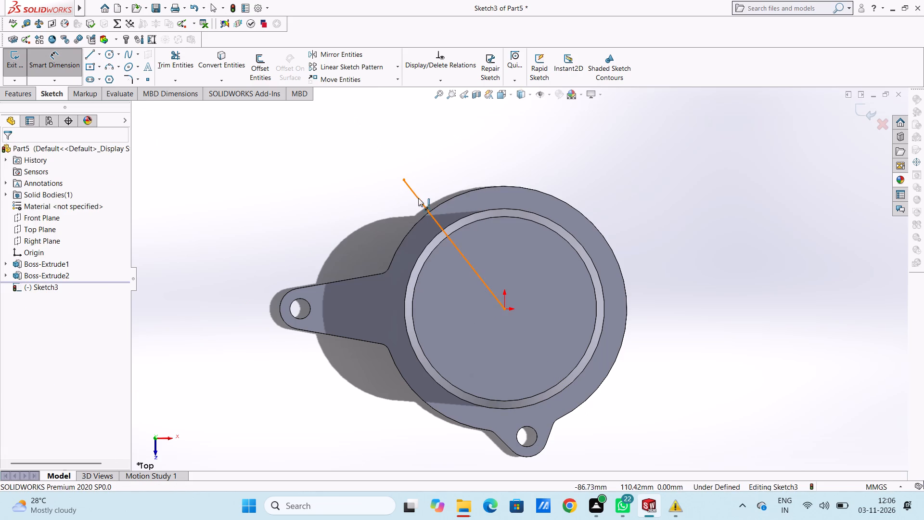
left_click(505, 309)
left_click(504, 285)
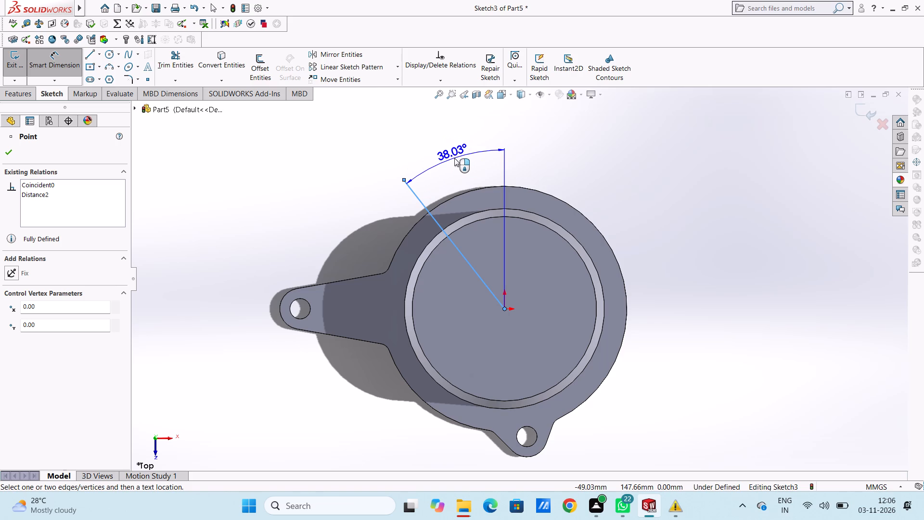
left_click(432, 146)
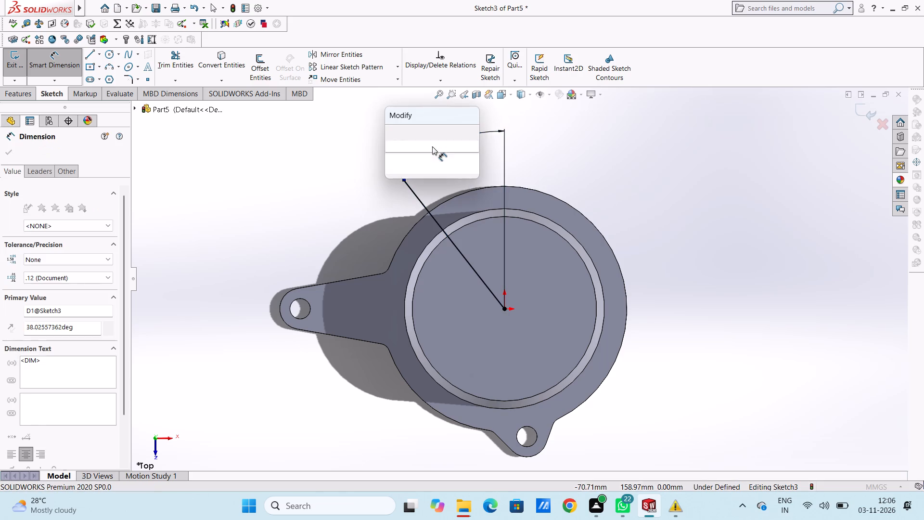
type("60")
key("Return")
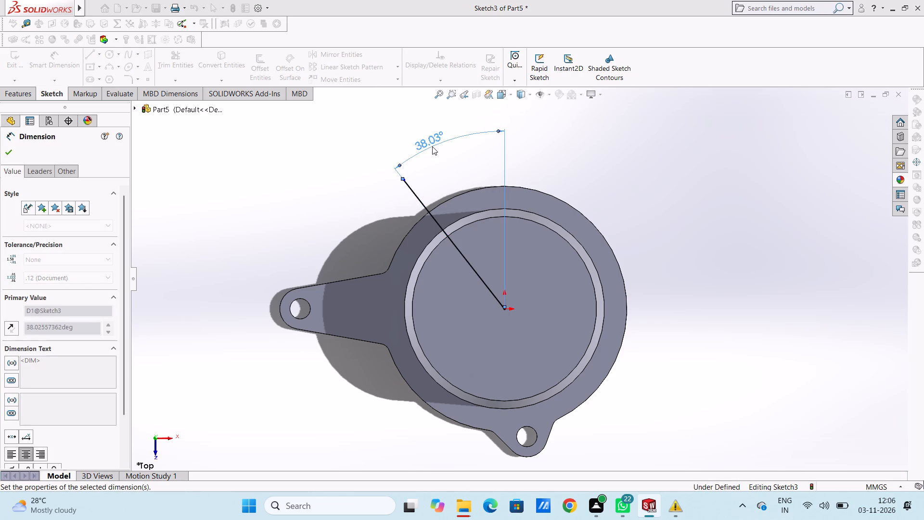
left_click(329, 170)
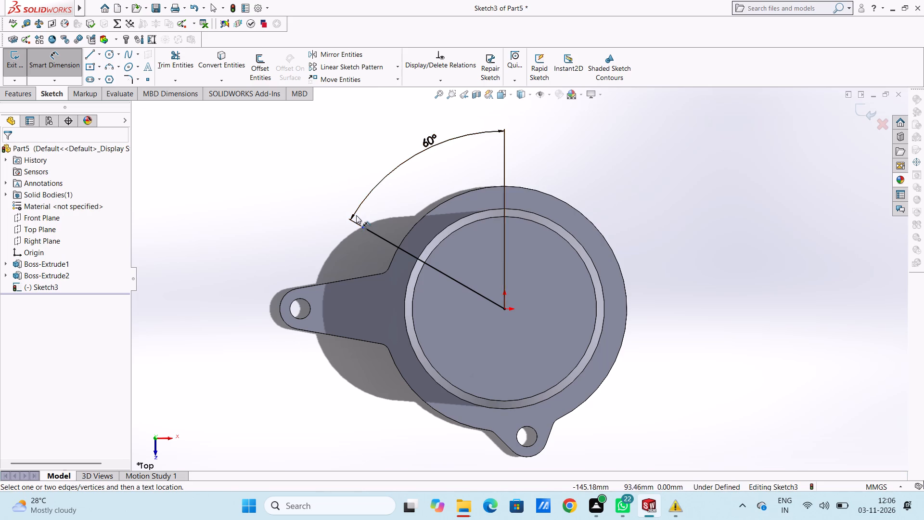
left_click(59, 66)
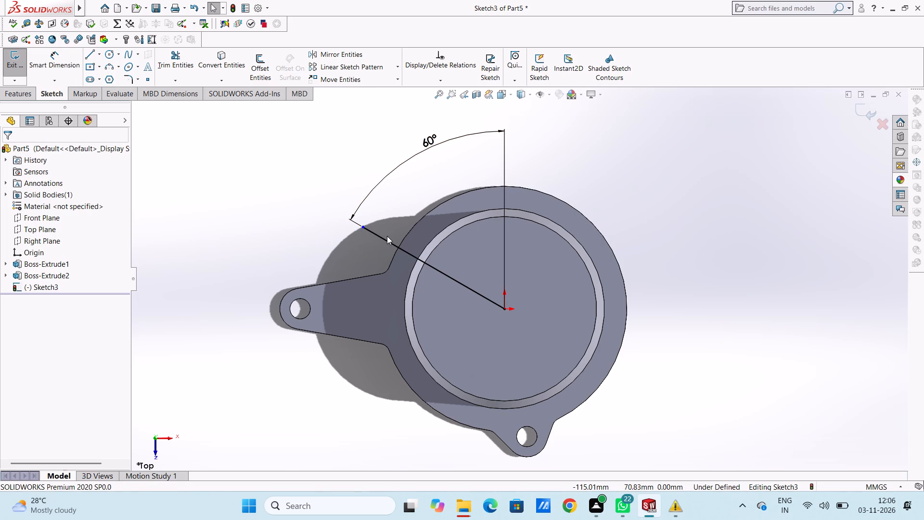
Delete the 60° reference line from the sketch on the plate's face.
left_click(383, 236)
right_click(280, 199)
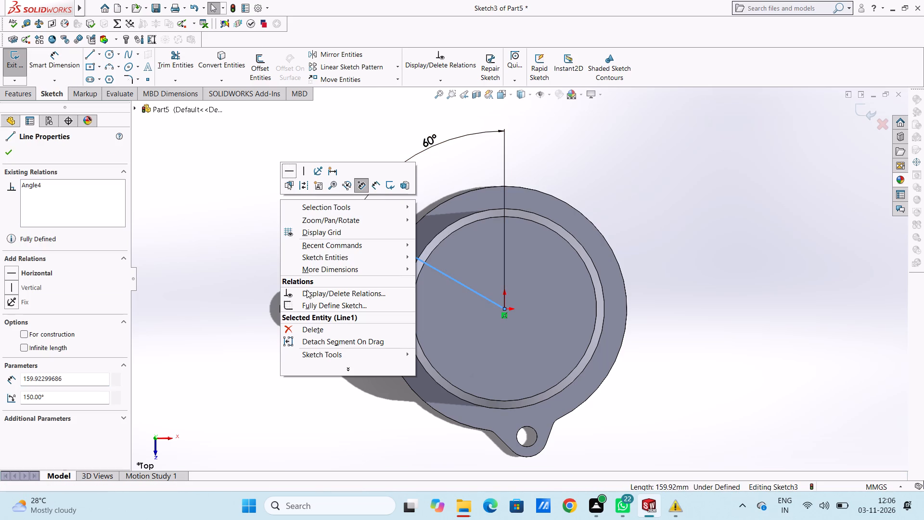
left_click(313, 332)
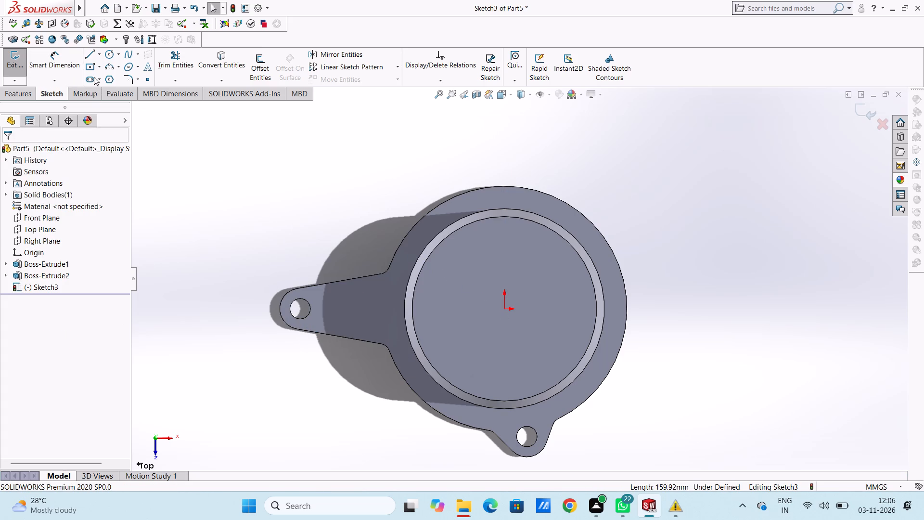
Sketch a line from the origin down past the plate's outer edge, between the tapered arm and the holed lug.
left_click(89, 56)
scroll(413, 292, "up", 4)
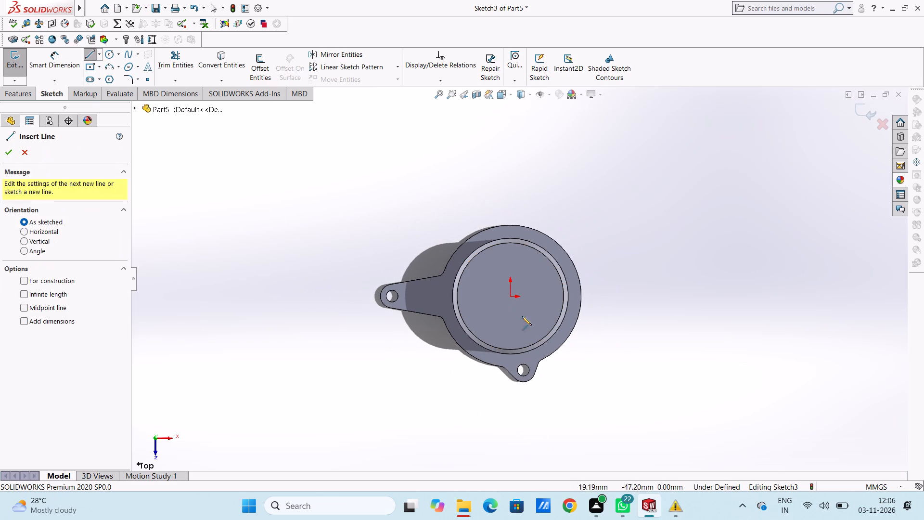
left_click(509, 296)
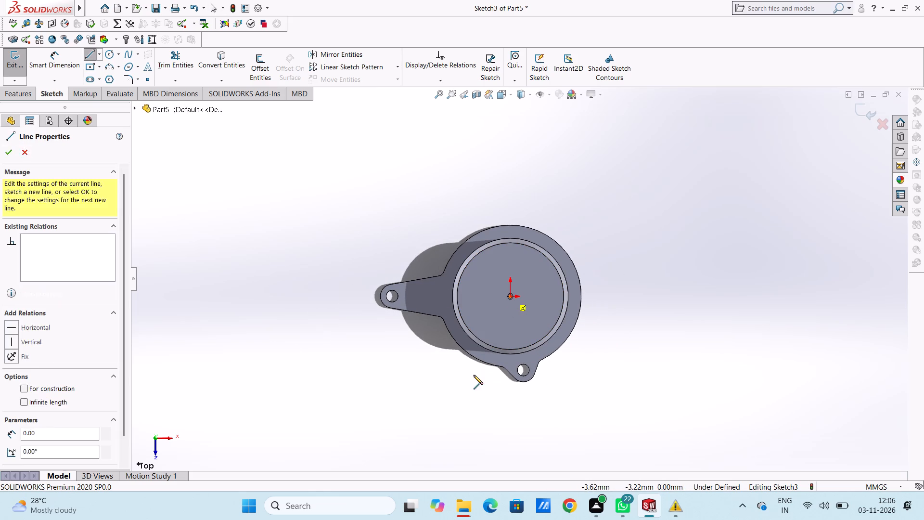
left_click(467, 388)
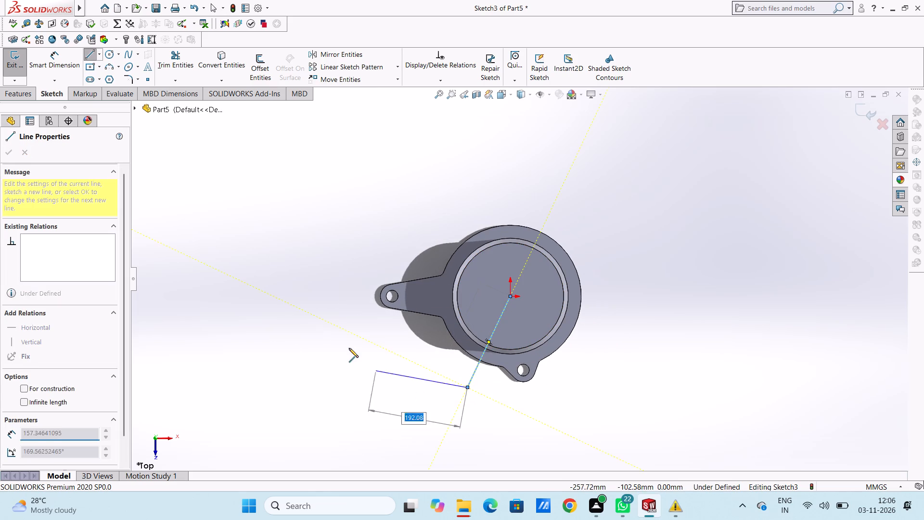
right_click(345, 344)
left_click(353, 352)
left_click(350, 349)
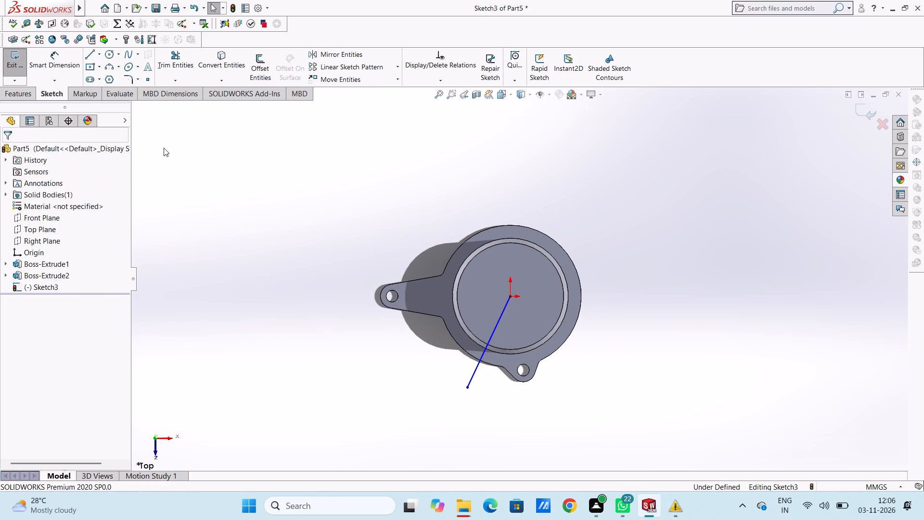
Dimension the angle between the new line and the downward vertical through the origin as 12°.
left_click(42, 65)
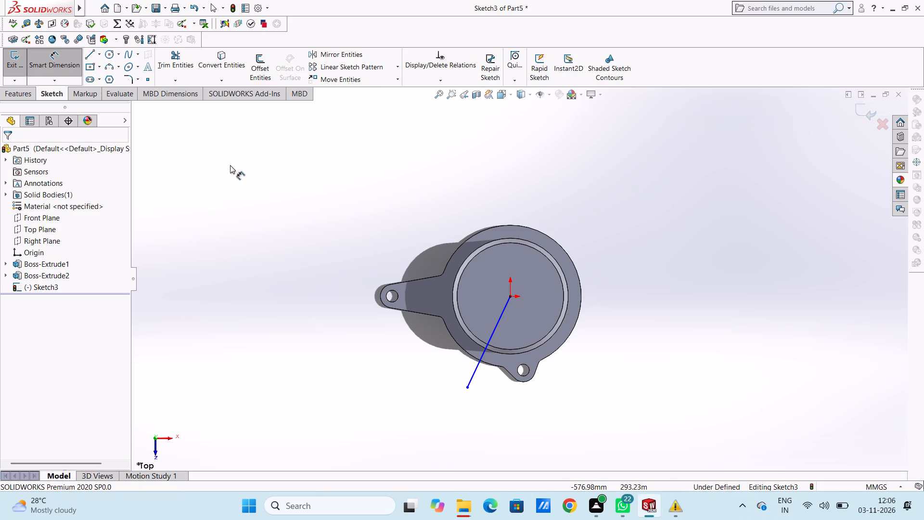
scroll(500, 377, "down", 3)
left_click(473, 321)
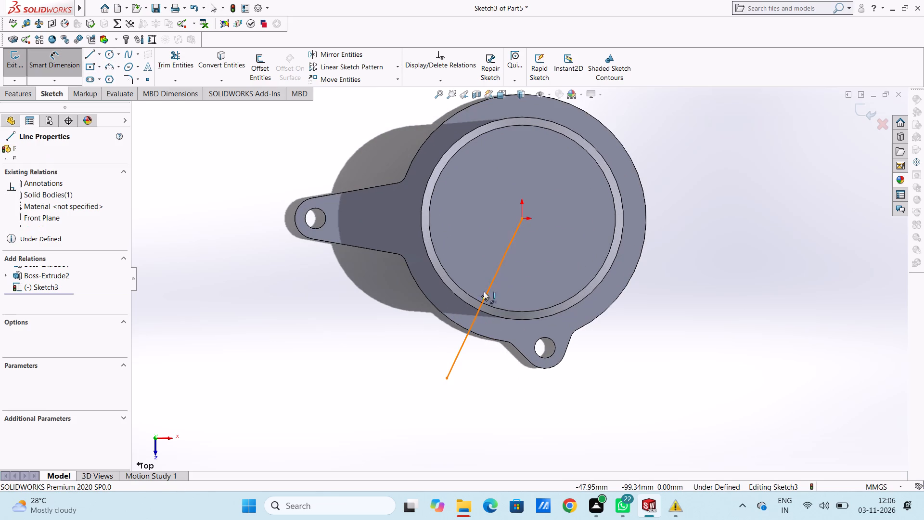
left_click(522, 218)
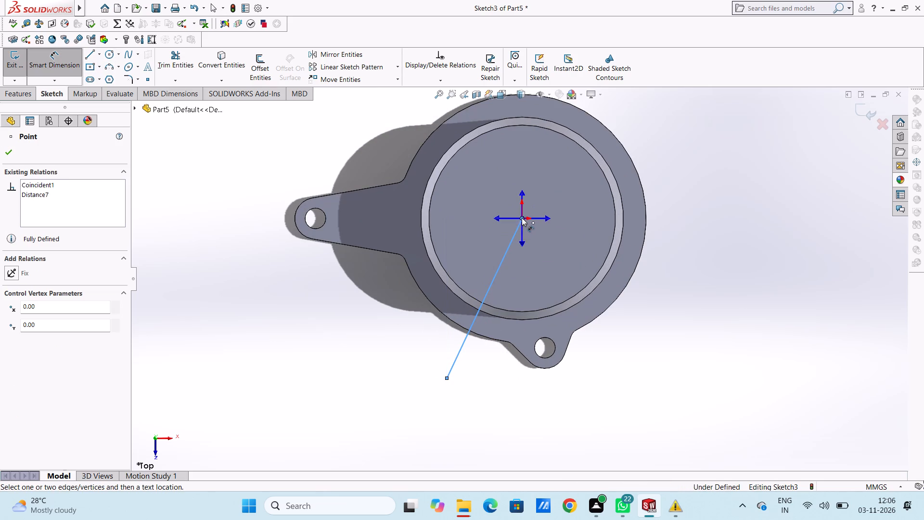
left_click(522, 242)
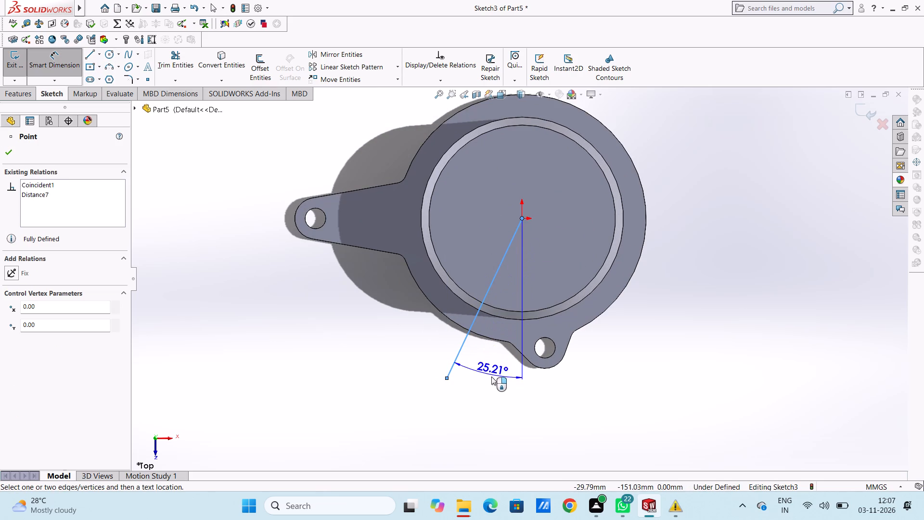
left_click(491, 382)
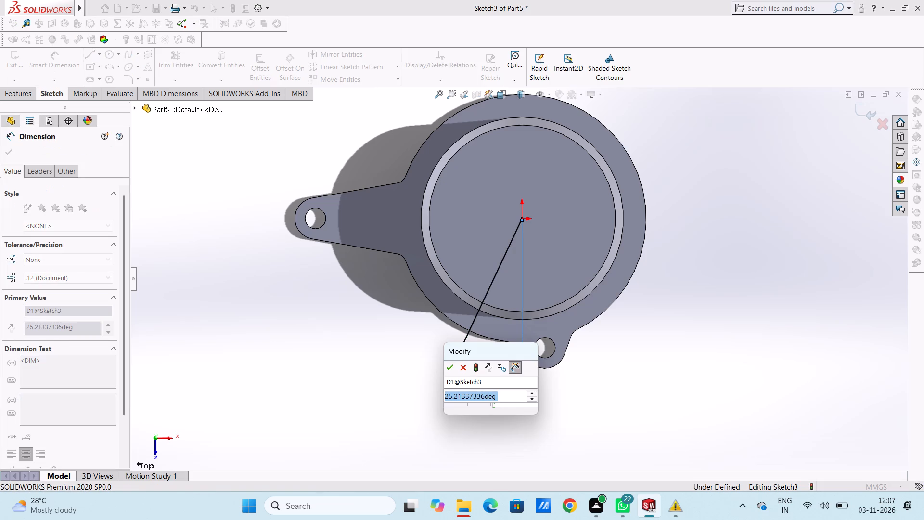
type("12")
key("Return")
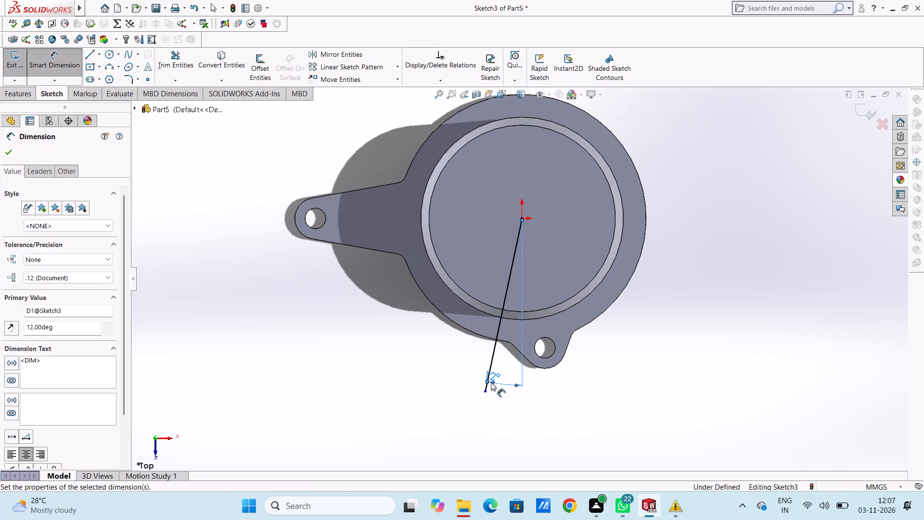
left_click(704, 253)
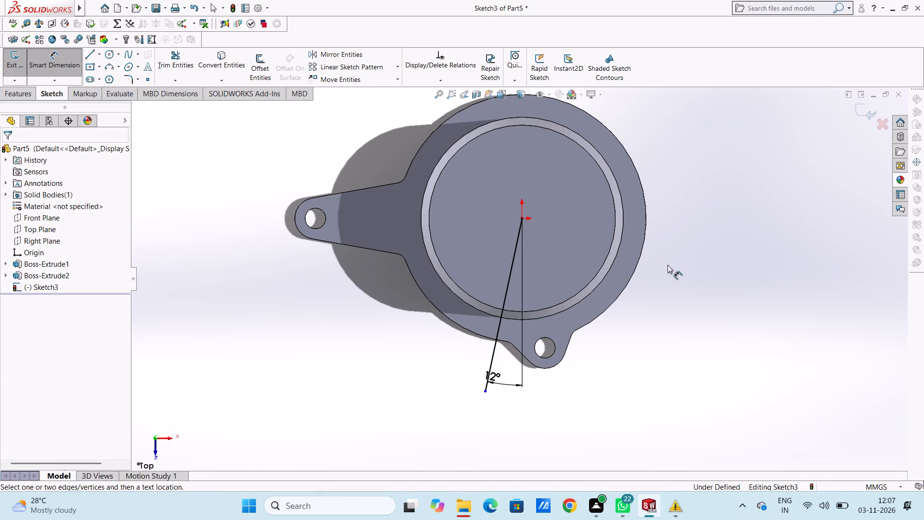
Sketch a circle of 98 mm radius centred on the origin, matching the boss's base edge.
scroll(540, 227, "up", 2)
scroll(524, 254, "down", 4)
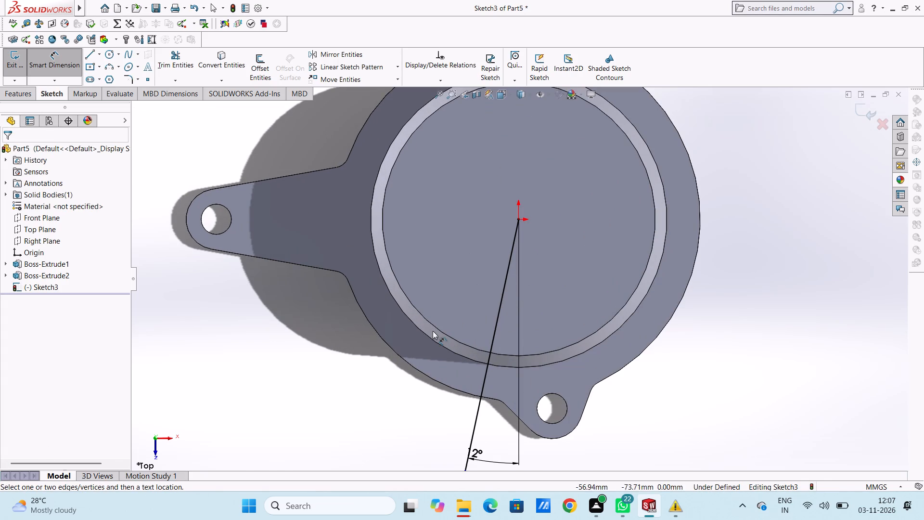
left_click(106, 55)
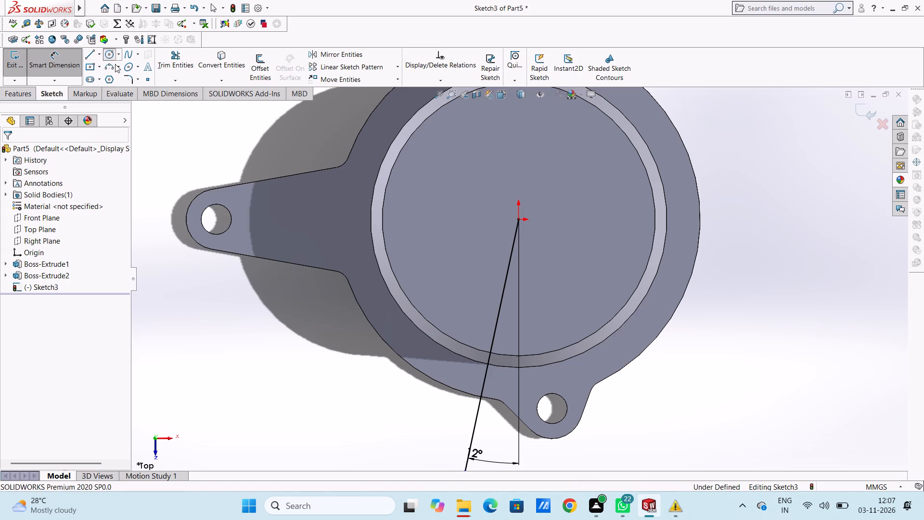
scroll(320, 214, "up", 3)
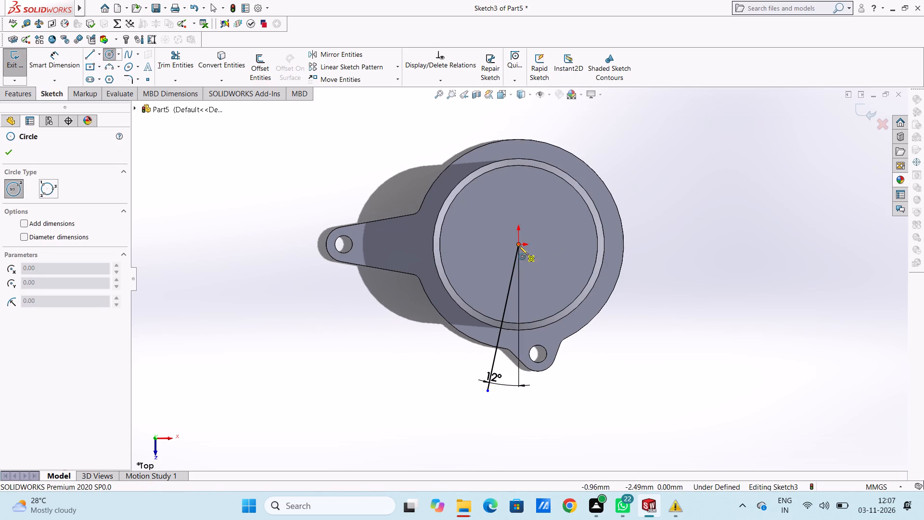
left_click(519, 244)
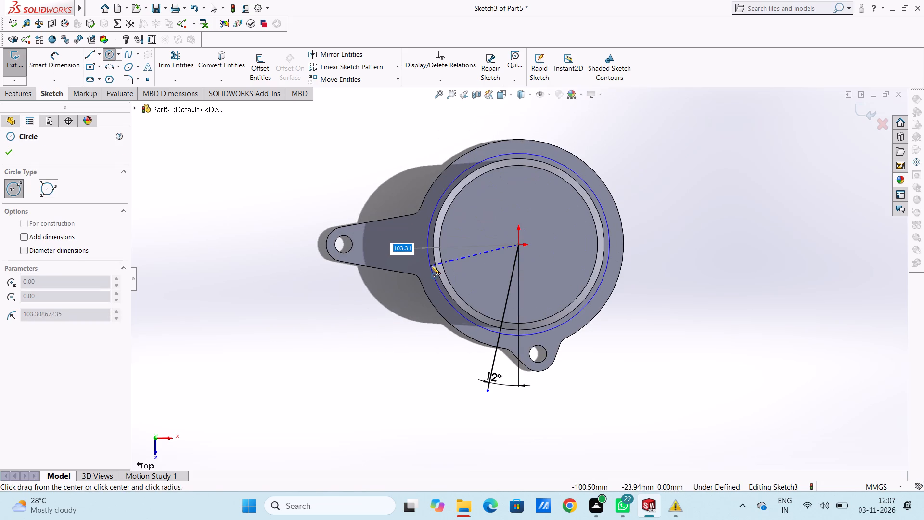
left_click(435, 265)
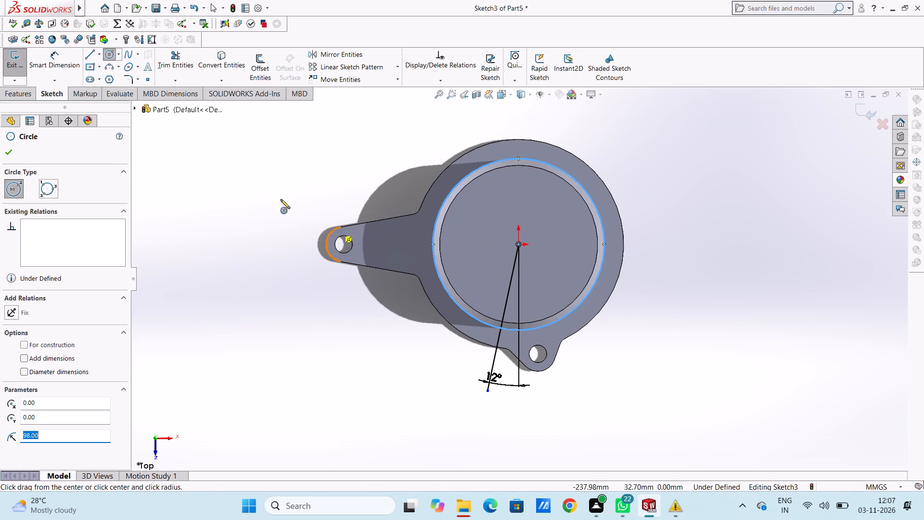
right_click(249, 182)
double_click(254, 189)
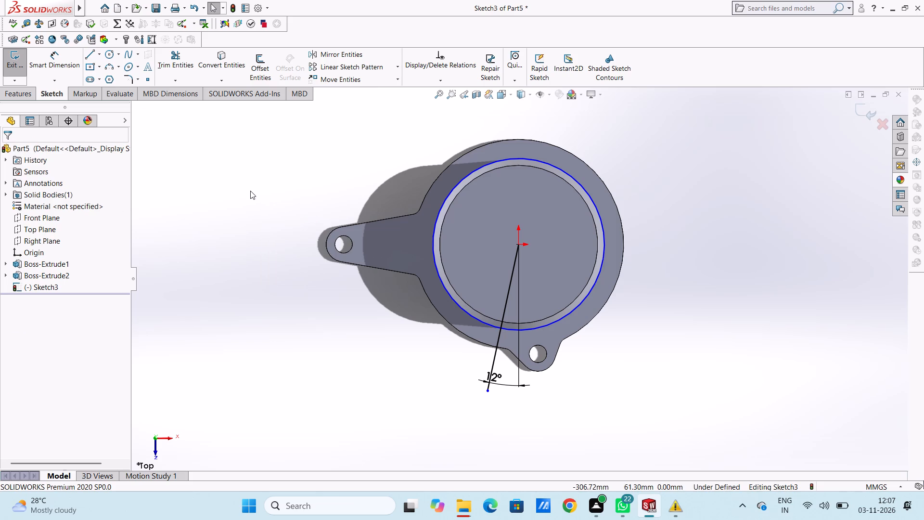
Dimension the diameter of the circle around the boss's base.
left_click(58, 62)
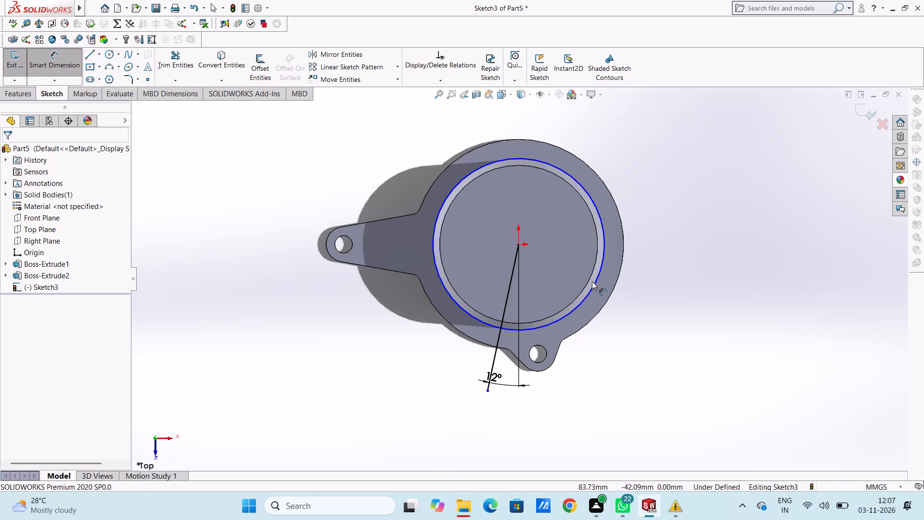
left_click(595, 283)
left_click(755, 392)
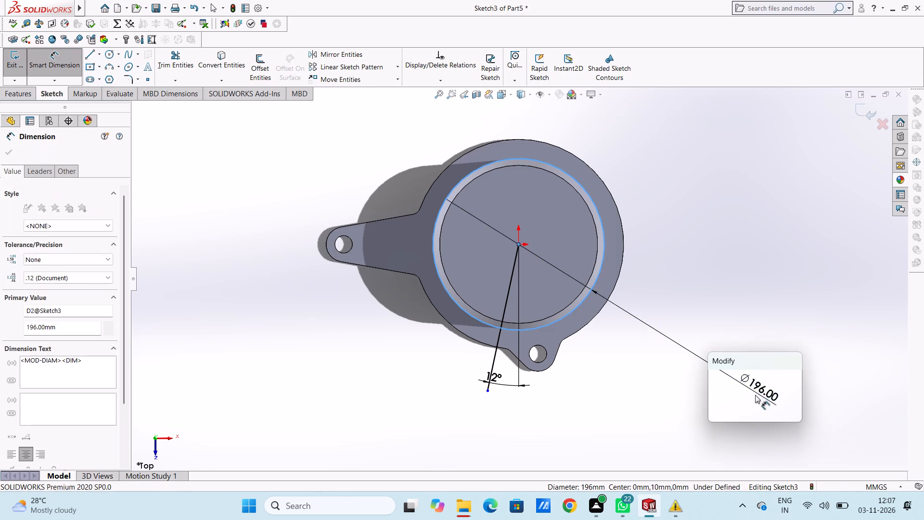
left_click(715, 377)
left_click(694, 377)
Sketch a circle of 18 mm radius centred where the 12° line crosses the circle around the boss's base.
scroll(552, 221, "up", 3)
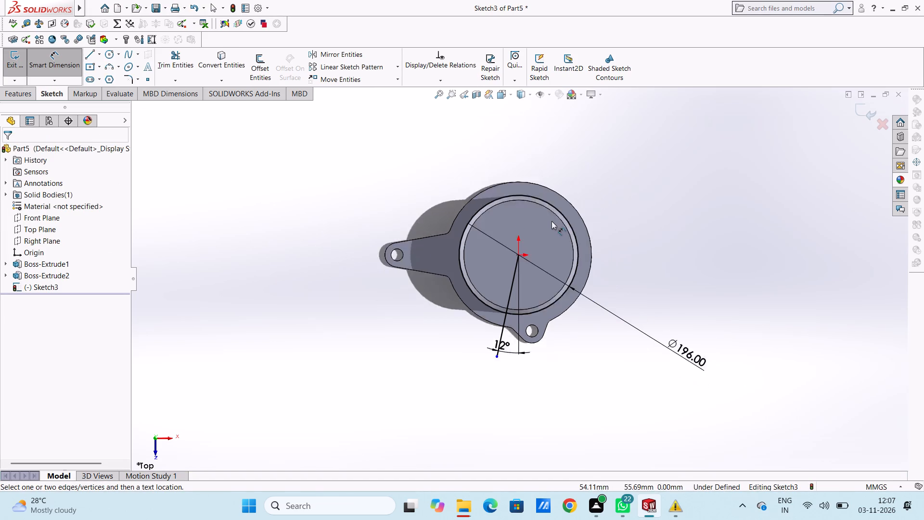
scroll(539, 283, "down", 4)
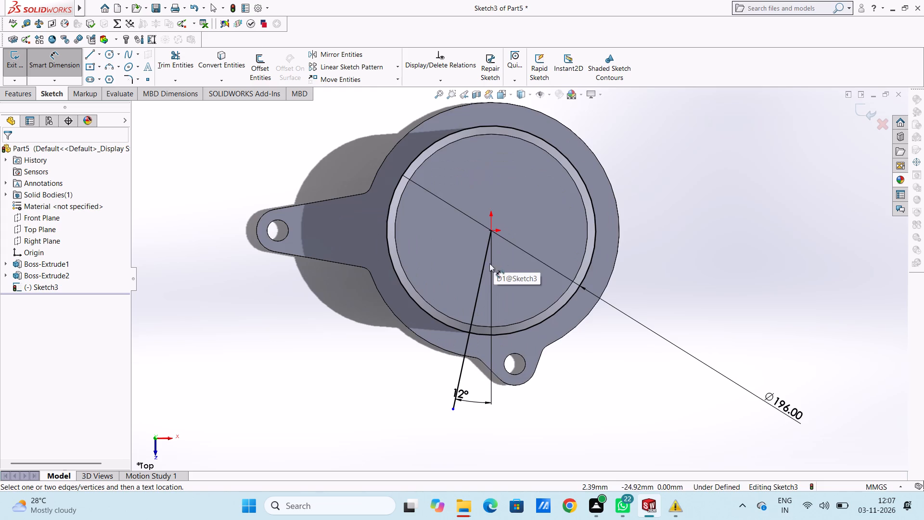
scroll(466, 281, "down", 2)
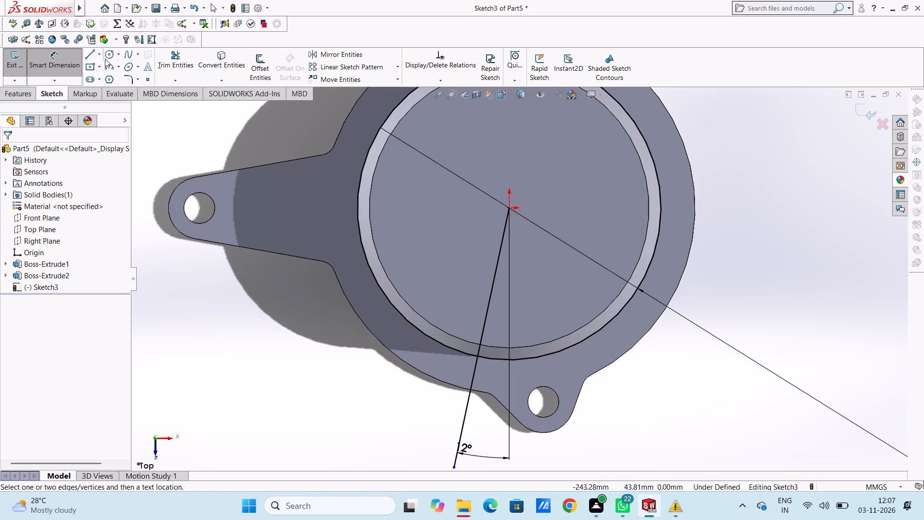
left_click(109, 57)
scroll(492, 346, "down", 3)
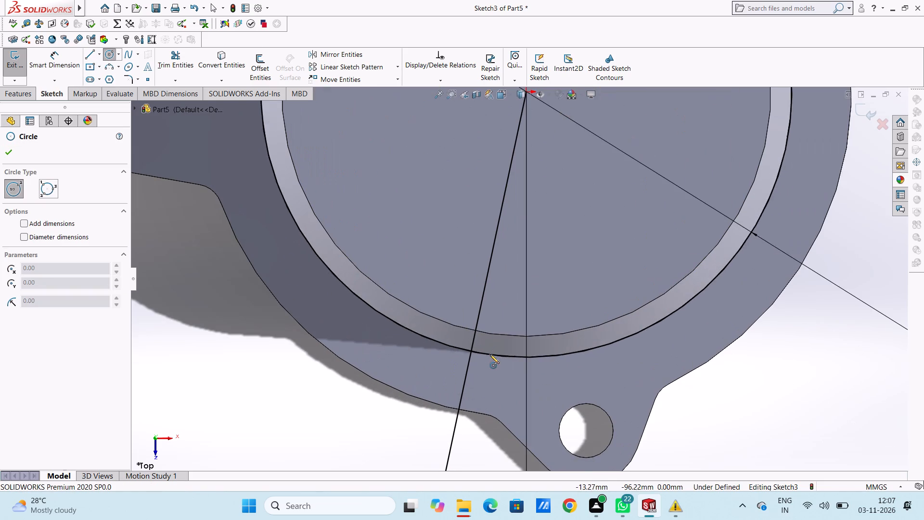
scroll(479, 359, "down", 4)
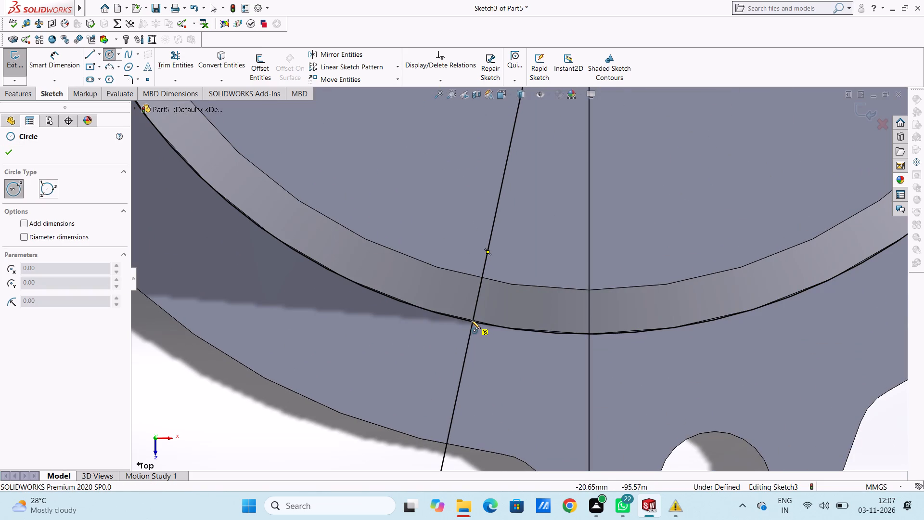
left_click(473, 322)
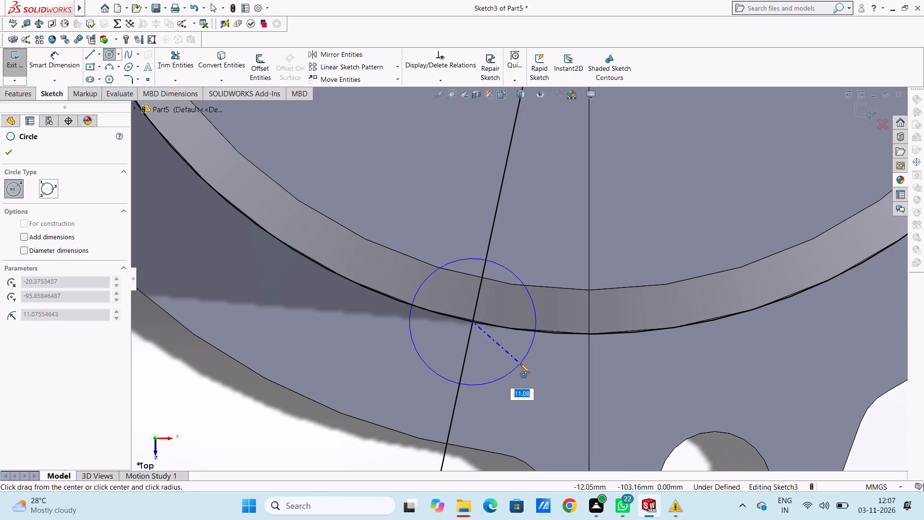
type("18")
key("Return")
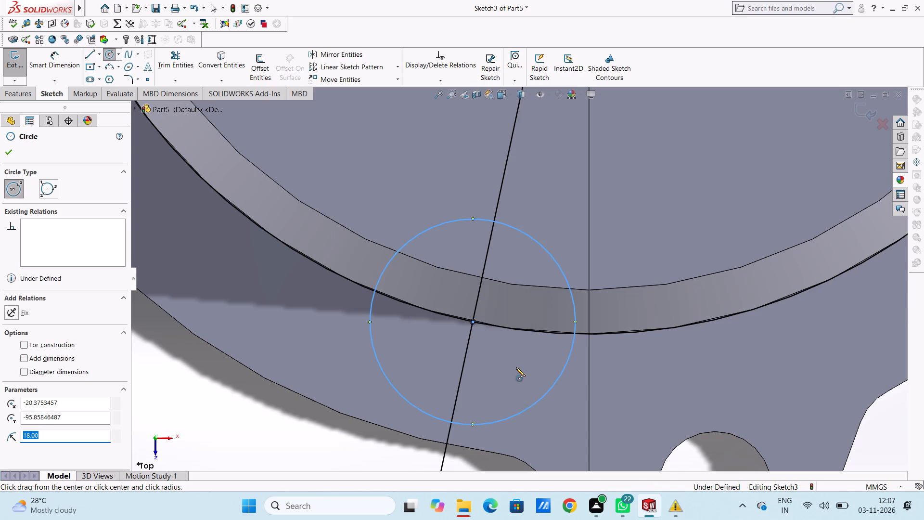
Sketch a circle of 5 mm radius concentric with the 18 mm radius circle on the 12° line.
scroll(516, 367, "up", 5)
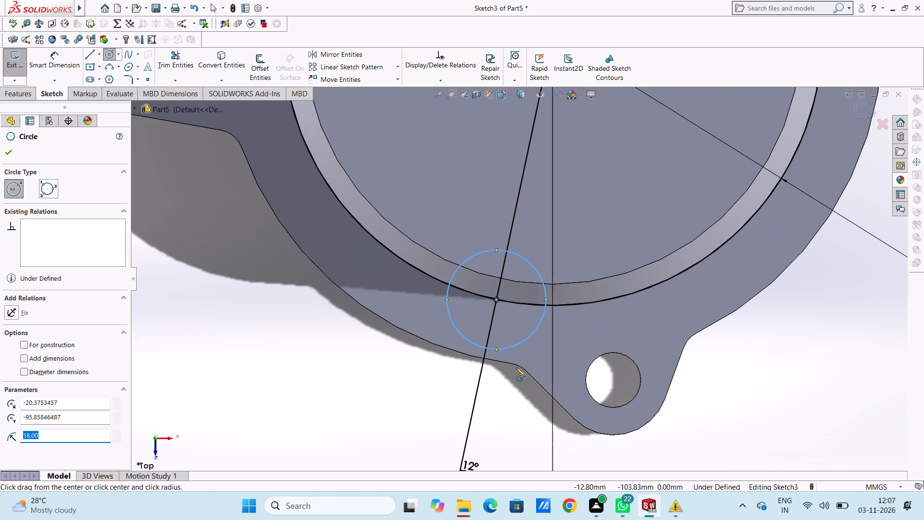
scroll(516, 367, "up", 4)
scroll(519, 287, "up", 2)
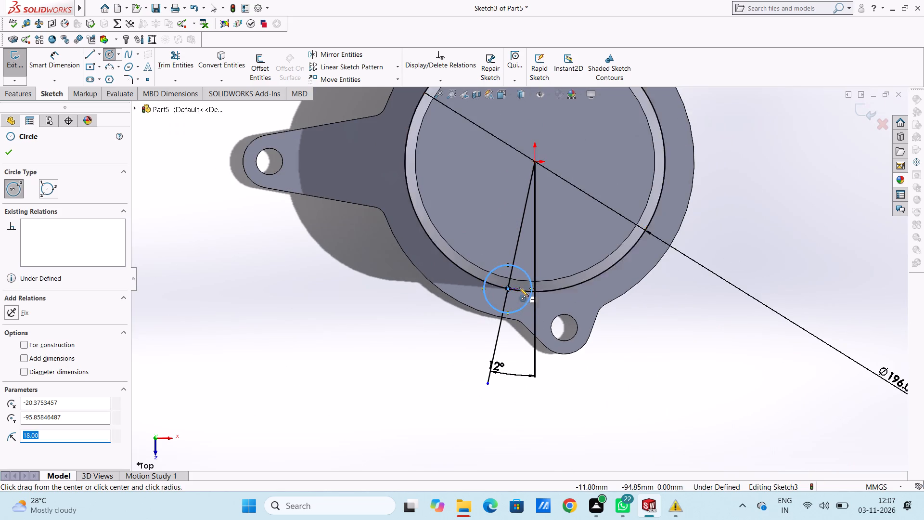
scroll(529, 262, "down", 2)
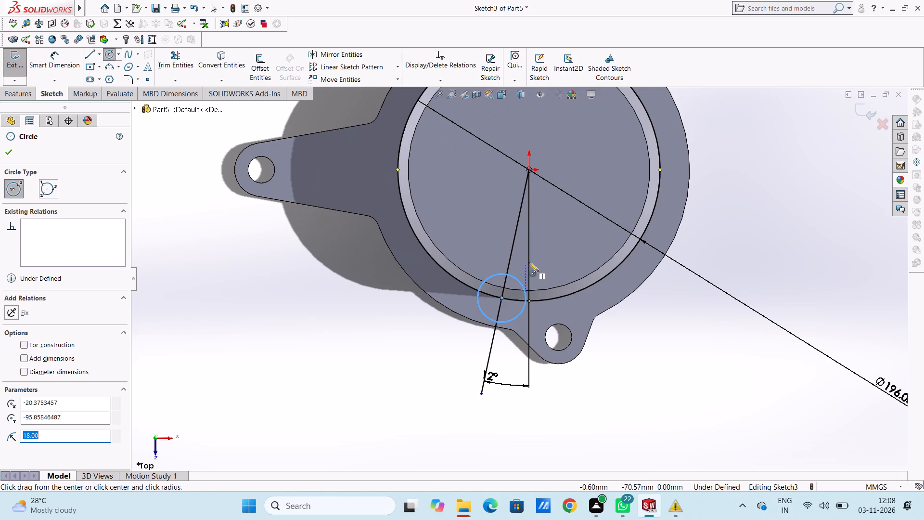
scroll(508, 297, "down", 2)
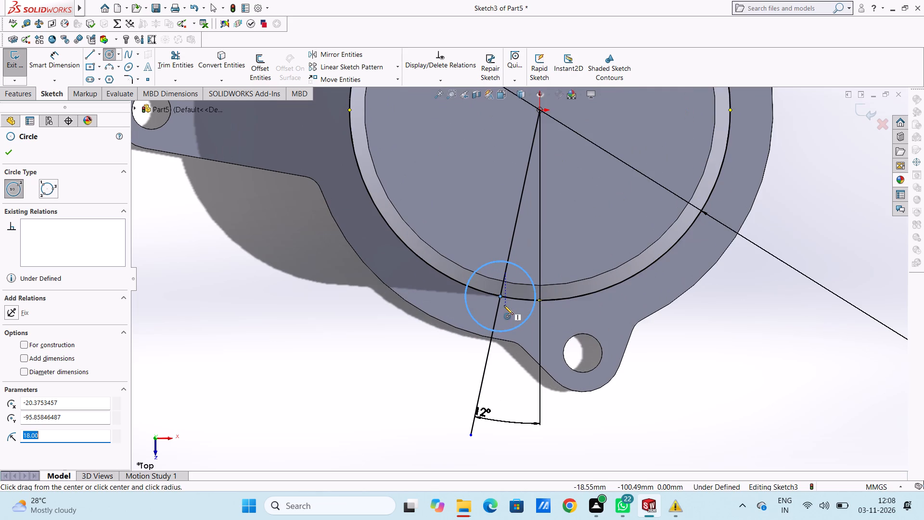
scroll(504, 305, "up", 3)
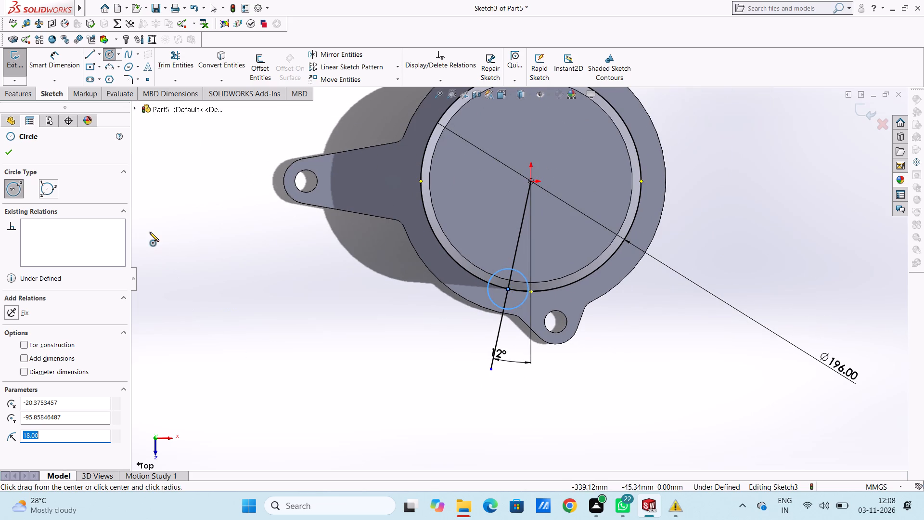
scroll(511, 294, "down", 9)
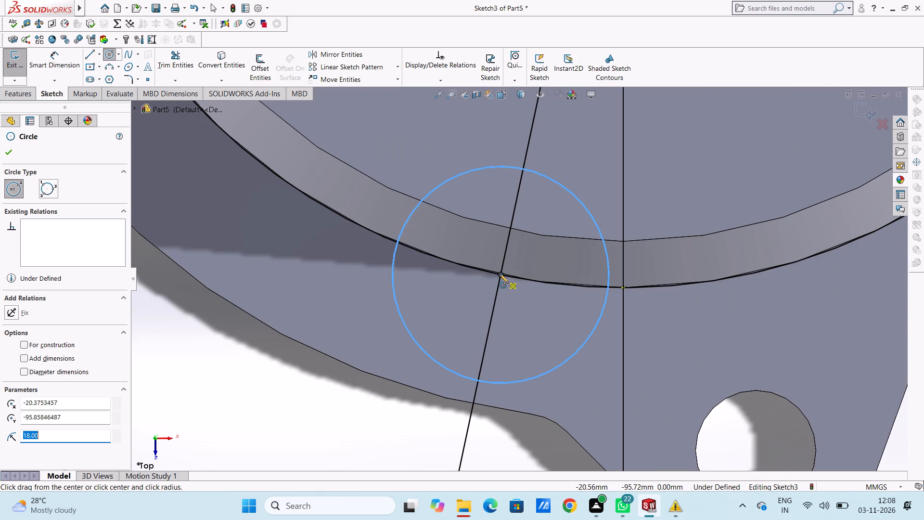
left_click(500, 274)
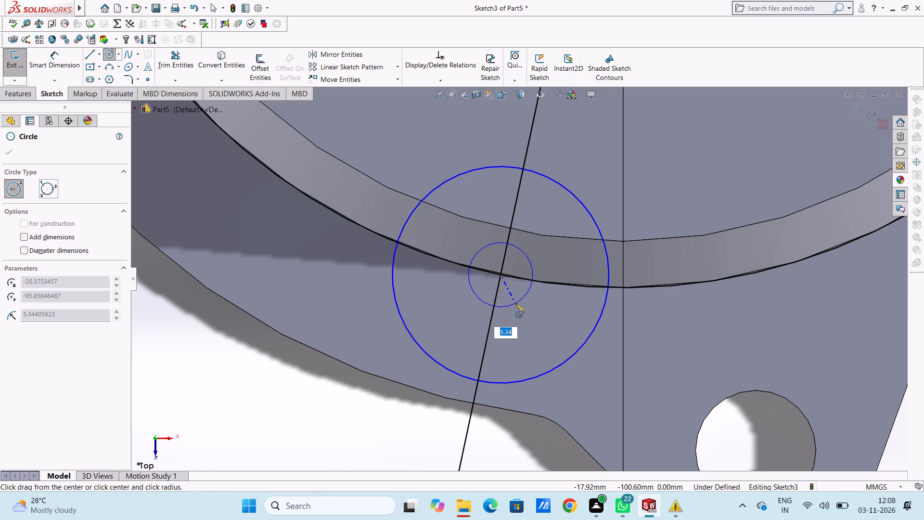
key("5")
key("Return")
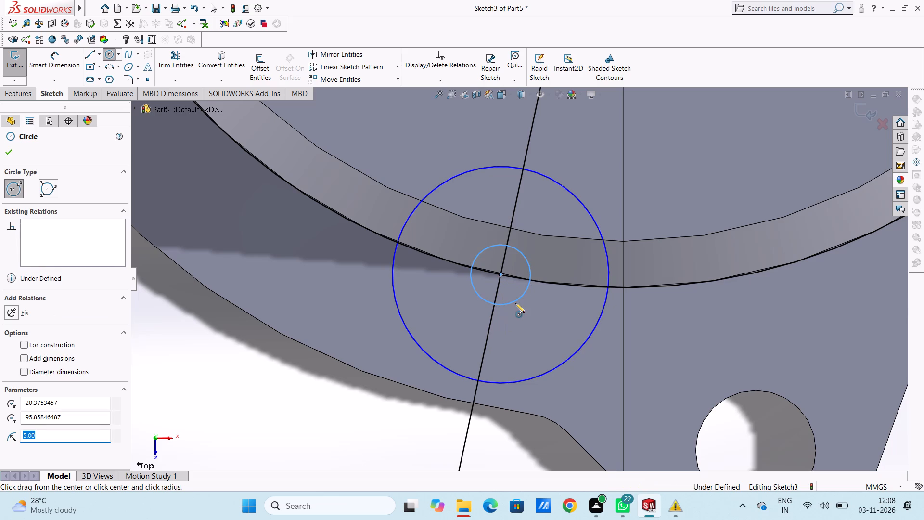
scroll(515, 303, "up", 20)
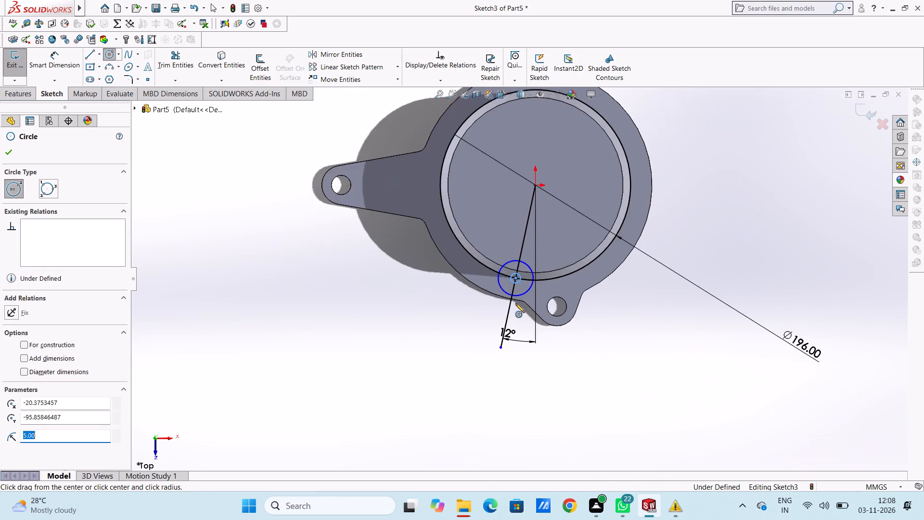
left_click(7, 153)
left_click(295, 159)
Dimension the diameter of the larger concentric circle on the 12° line.
scroll(577, 211, "down", 2)
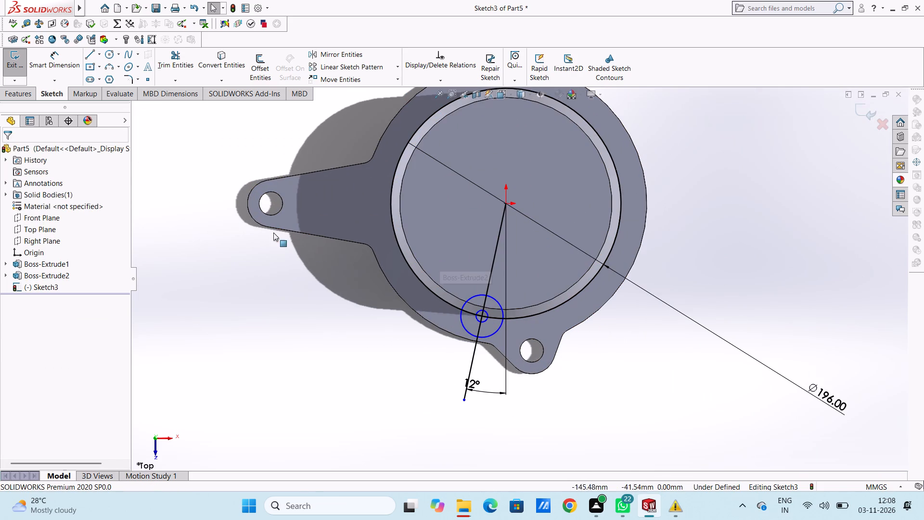
left_click(70, 62)
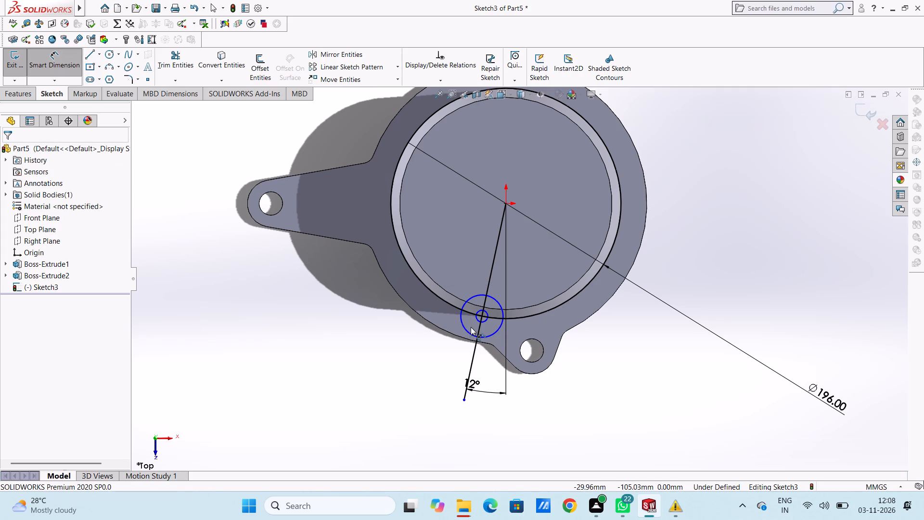
left_click(464, 327)
left_click(259, 389)
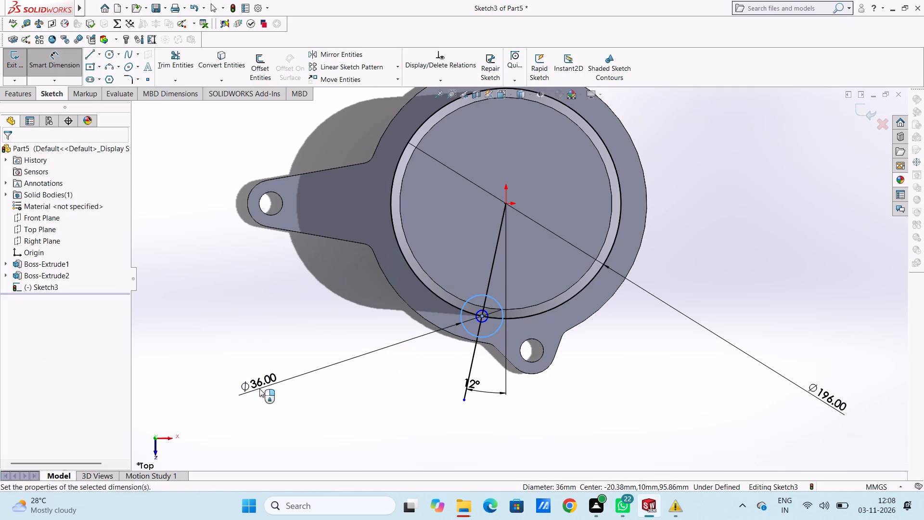
left_click(216, 370)
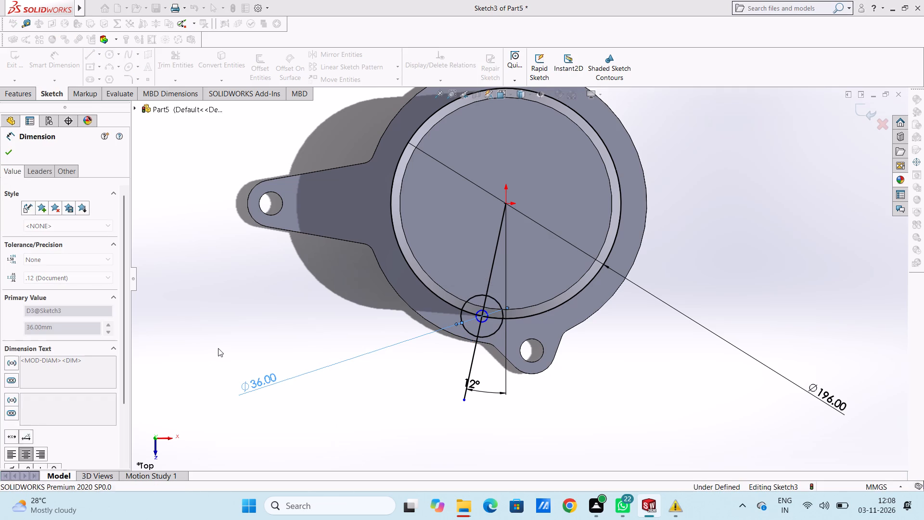
left_click(218, 348)
Dimension the diameter of the small inner circle on the 12° line.
scroll(510, 336, "down", 4)
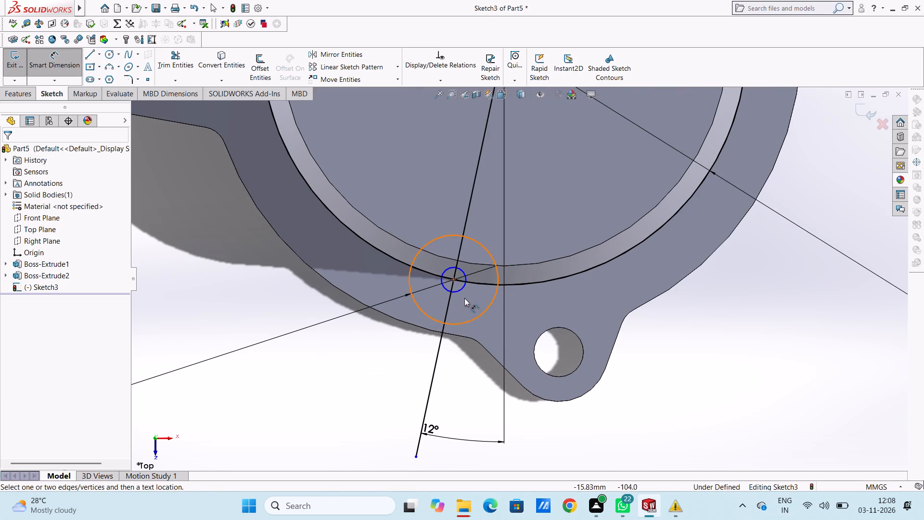
left_click(460, 289)
scroll(490, 350, "up", 4)
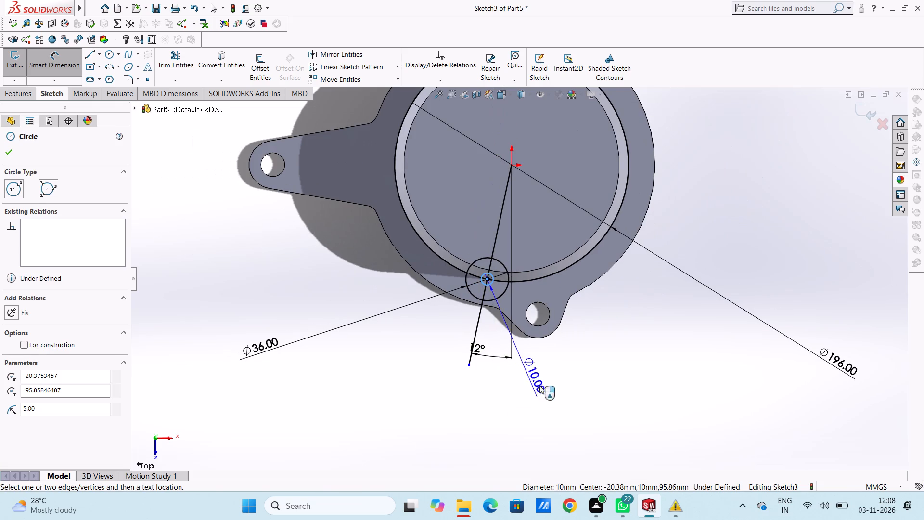
left_click(580, 416)
double_click(539, 402)
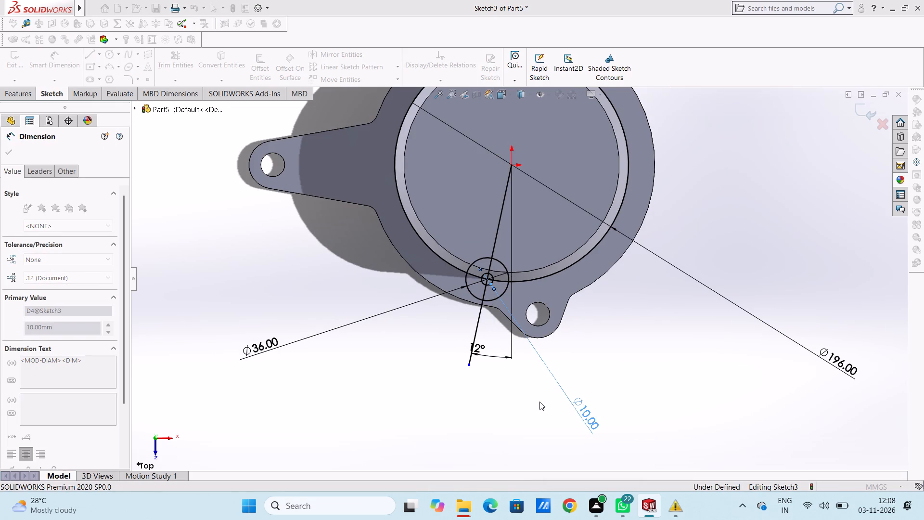
scroll(523, 262, "up", 4)
scroll(520, 236, "down", 4)
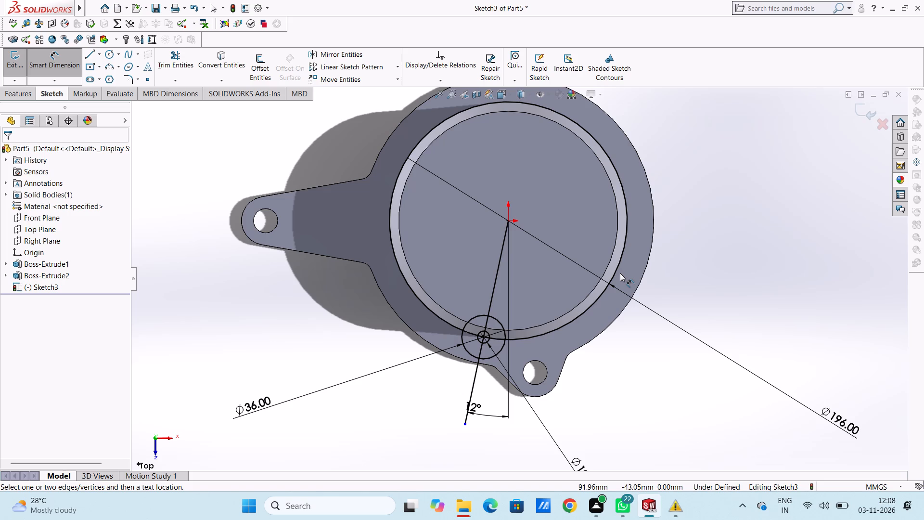
Circular-pattern both concentric circles about the origin as 3 equally spaced instances over 360°.
left_click(45, 65)
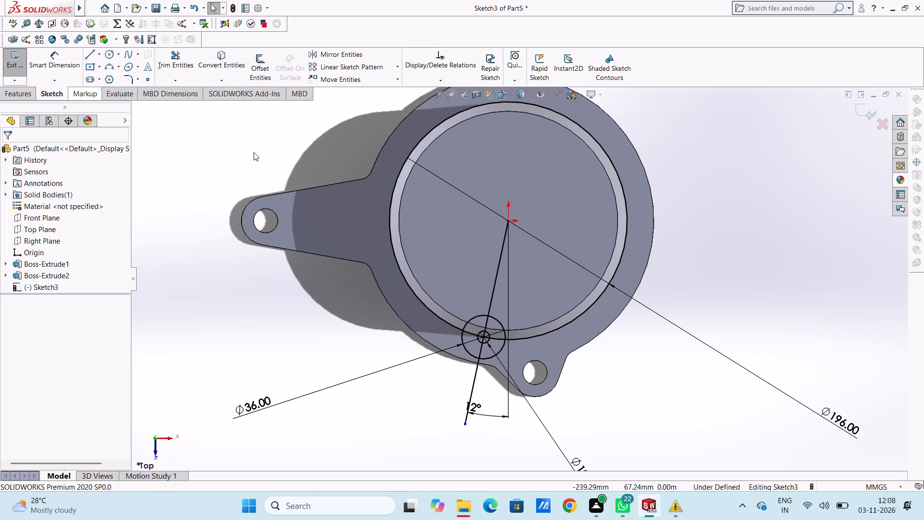
left_click(494, 295)
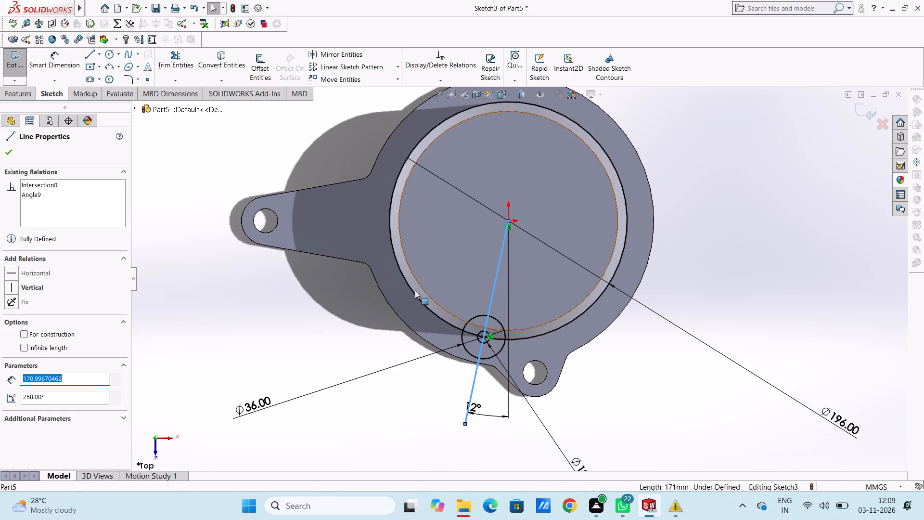
left_click(290, 328)
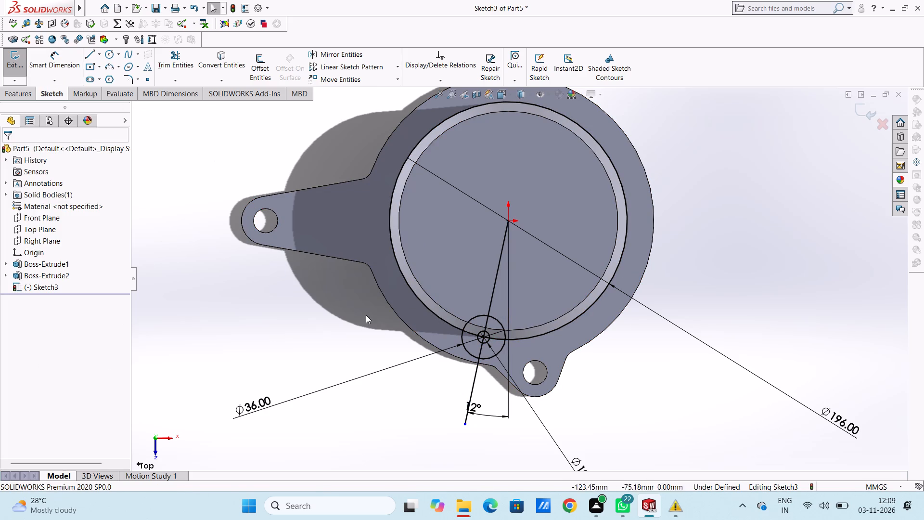
left_click(471, 352)
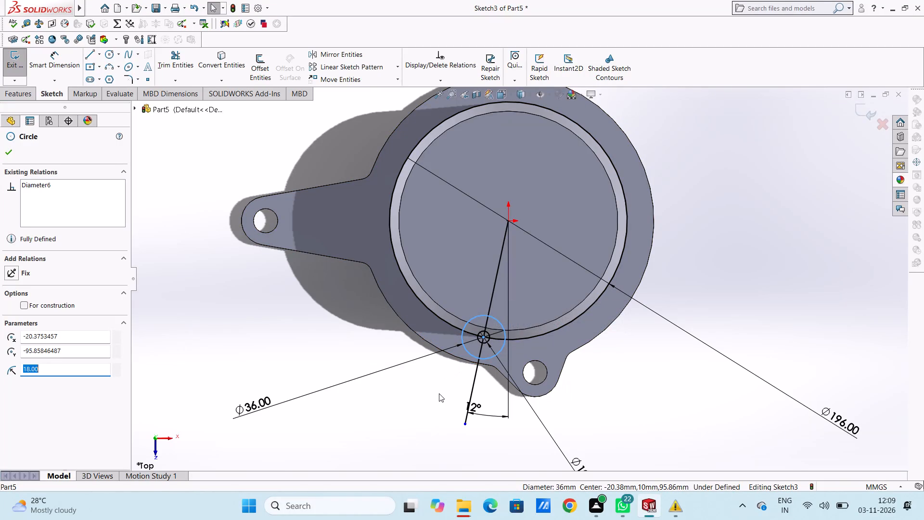
left_click(486, 345, "ctrl")
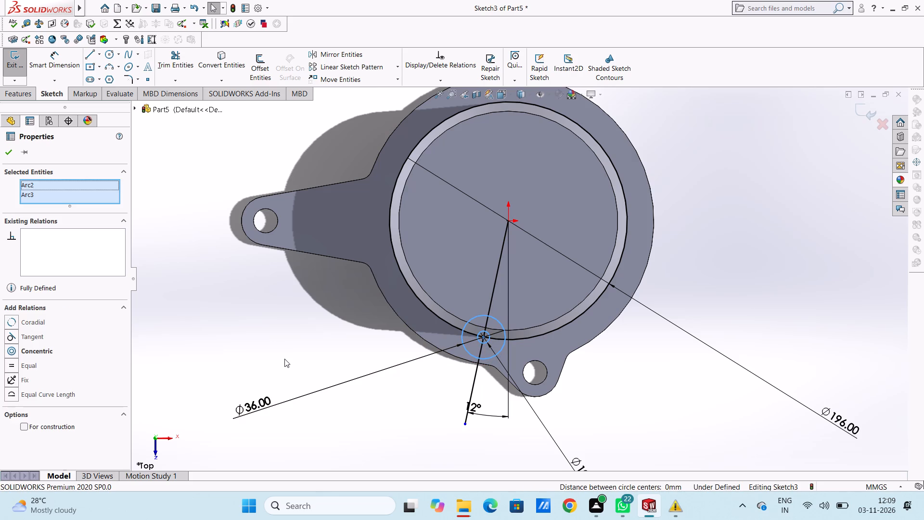
scroll(348, 319, "up", 4)
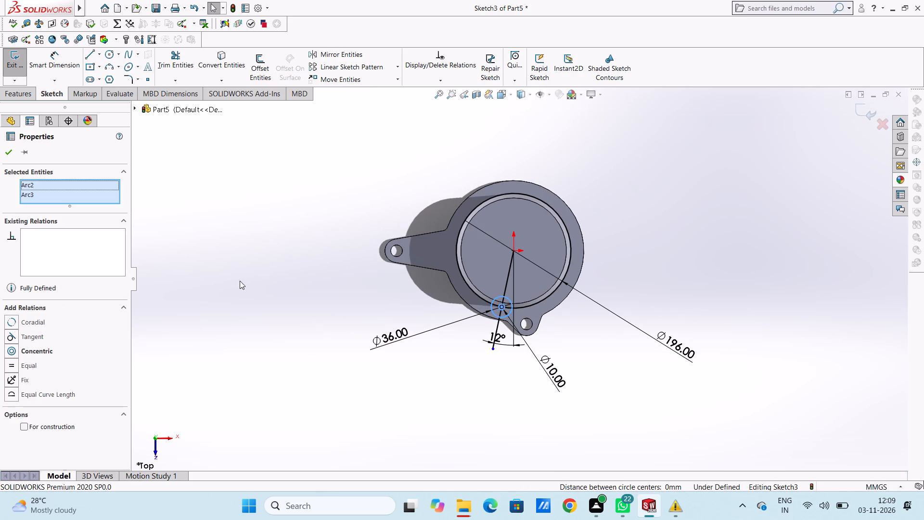
left_click(398, 69)
left_click(396, 93)
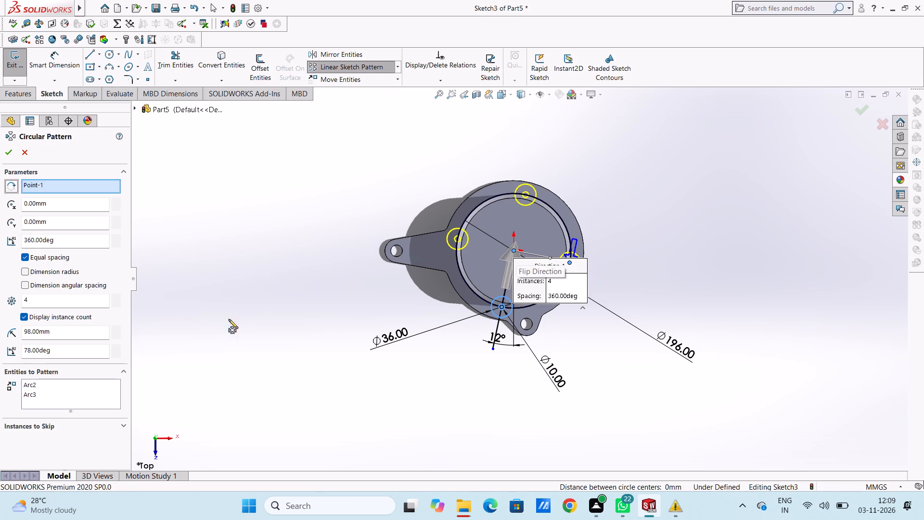
double_click(87, 304)
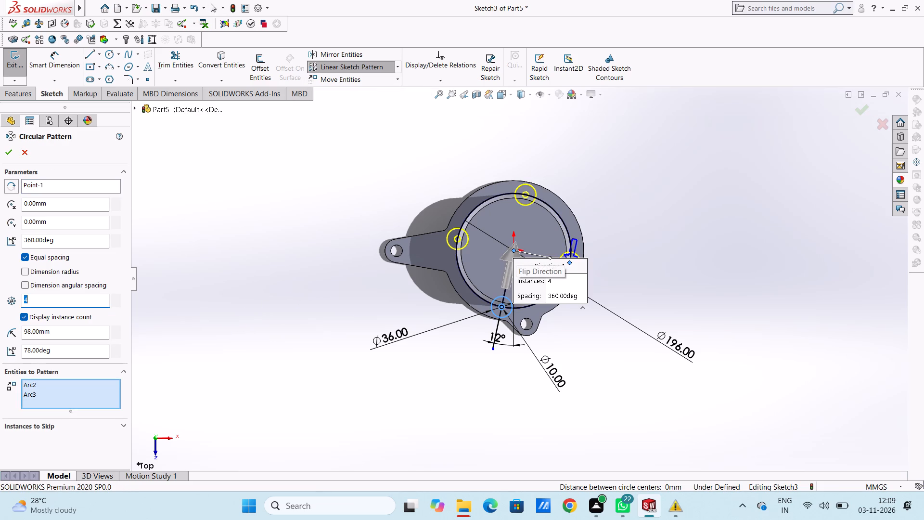
key("3")
key("Return")
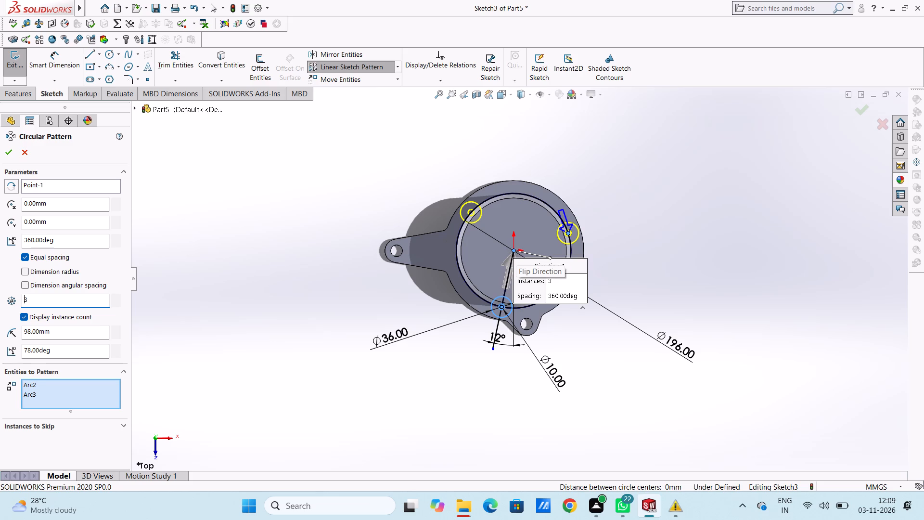
left_click(5, 155)
left_click(224, 238)
Delete the 12° line running from the origin through the original pair of concentric circles.
scroll(528, 283, "down", 2)
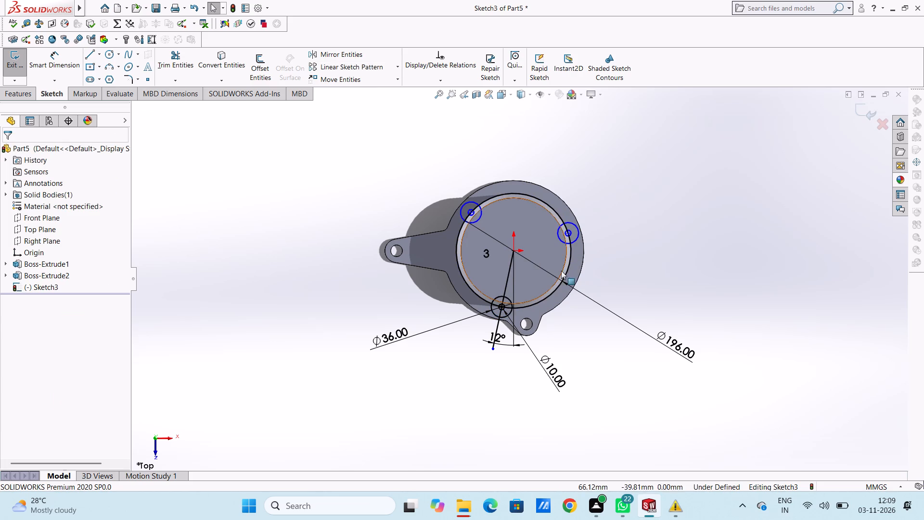
scroll(561, 271, "down", 2)
scroll(491, 253, "up", 4)
left_click(484, 277)
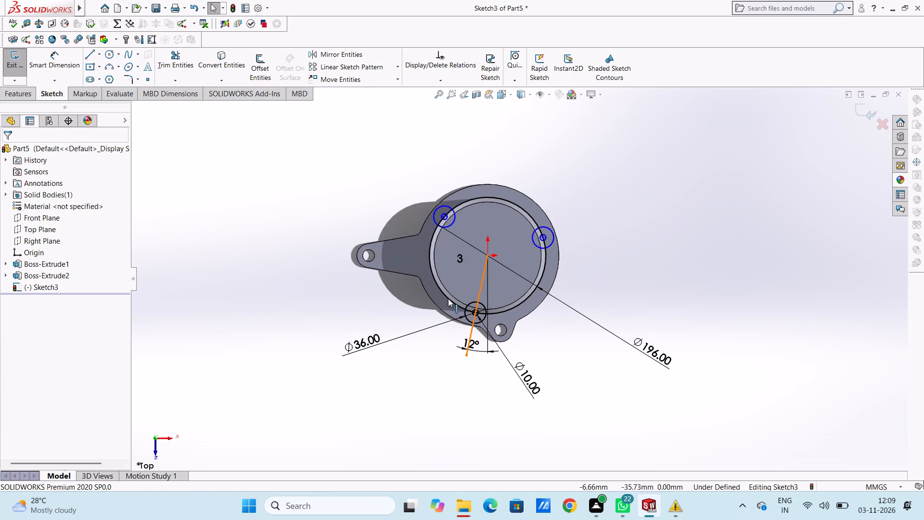
right_click(291, 280)
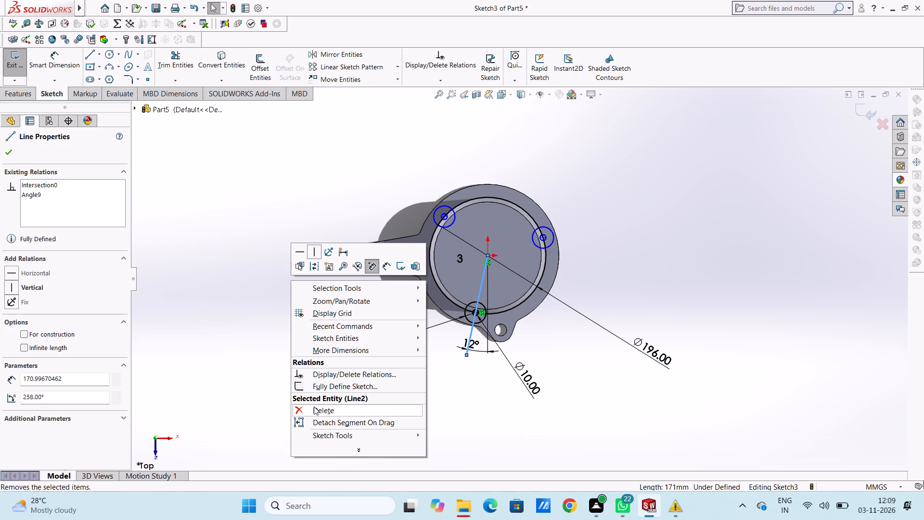
left_click(314, 406)
Dimension the vertical distance from the origin to the centre of the upper concentric circle pair near the arm.
scroll(546, 212, "down", 3)
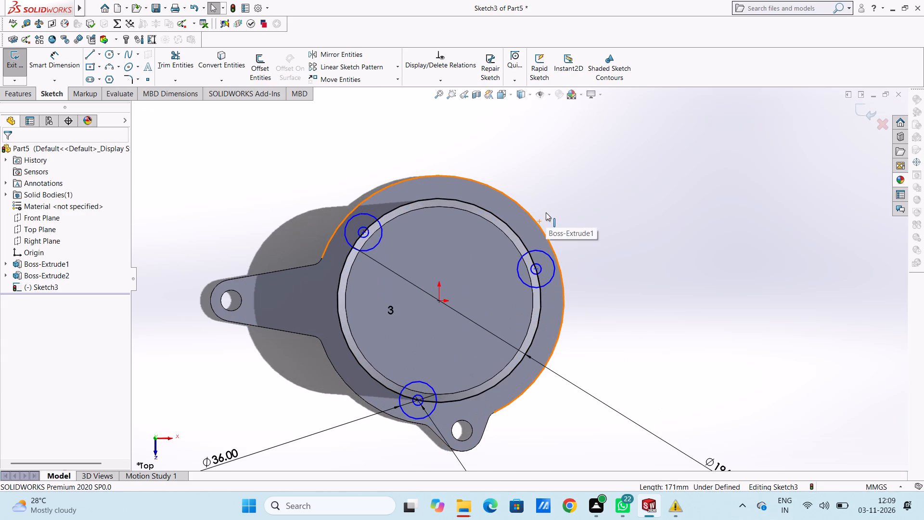
scroll(546, 212, "up", 1)
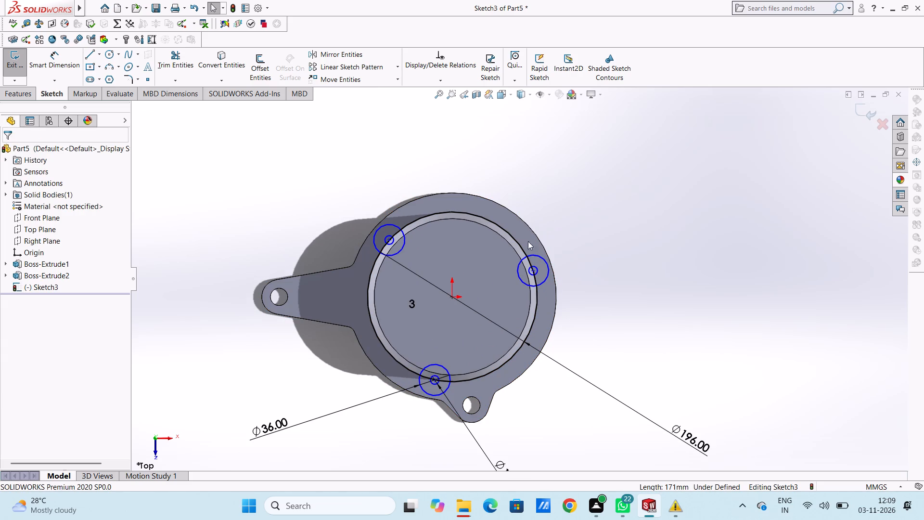
left_click(49, 60)
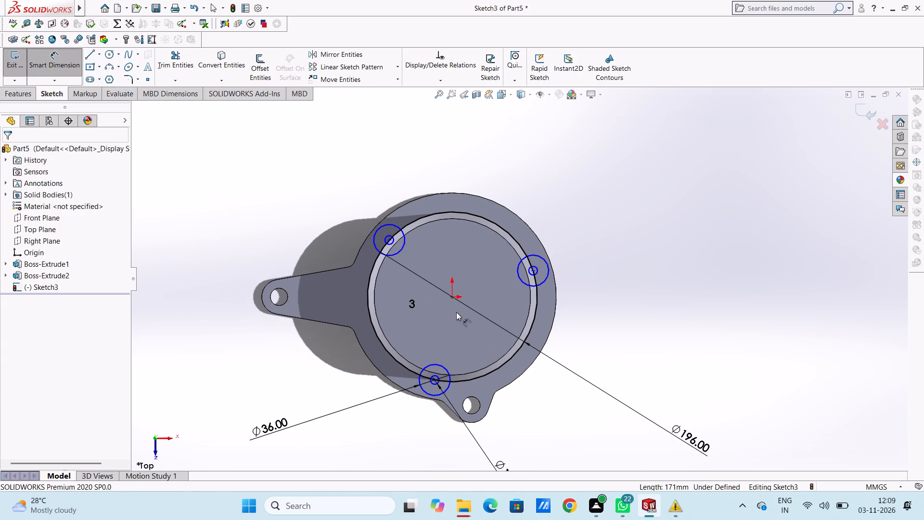
left_click(452, 298)
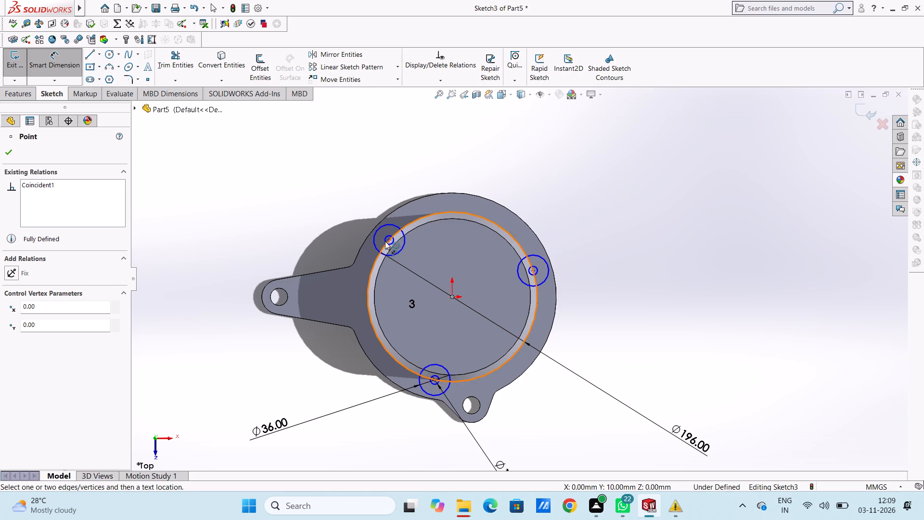
left_click(388, 242)
scroll(305, 292, "up", 4)
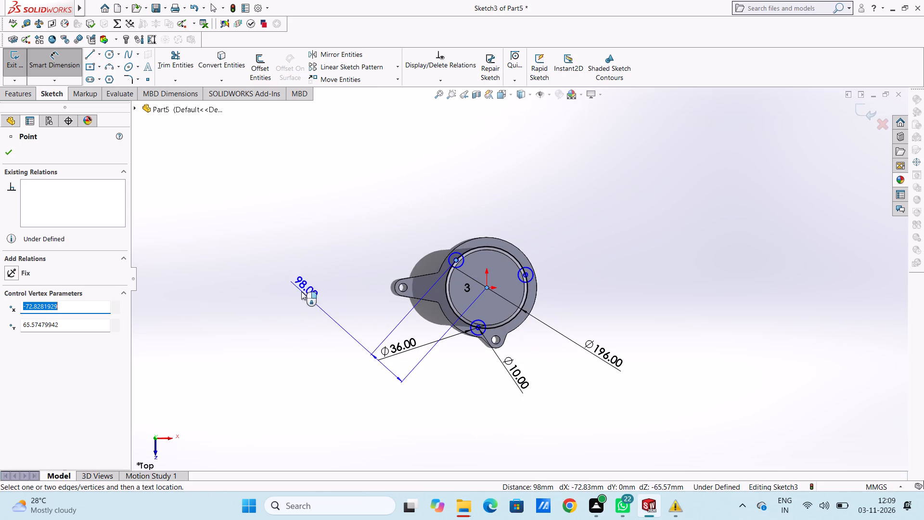
left_click(303, 270)
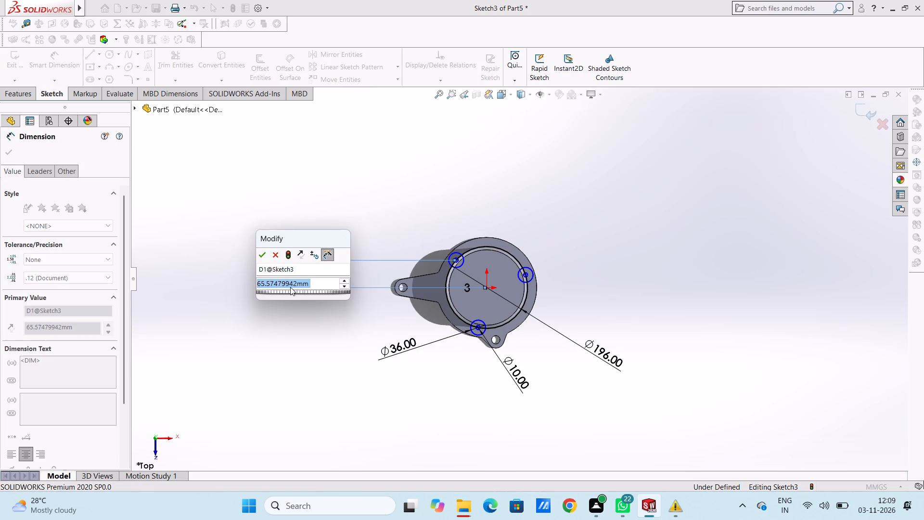
left_click(261, 256)
left_click(258, 252)
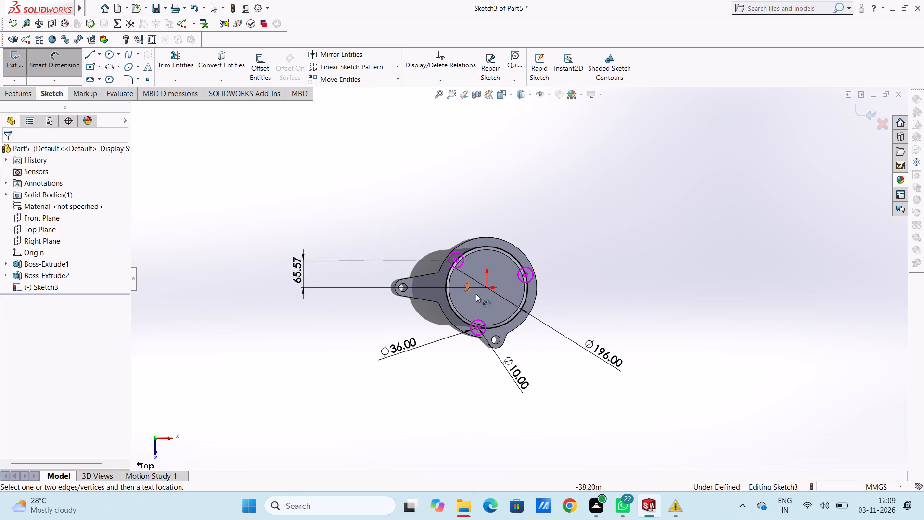
Dimension the vertical distance from the origin to the centre of the concentric circle pair opposite the arm.
scroll(495, 286, "down", 4)
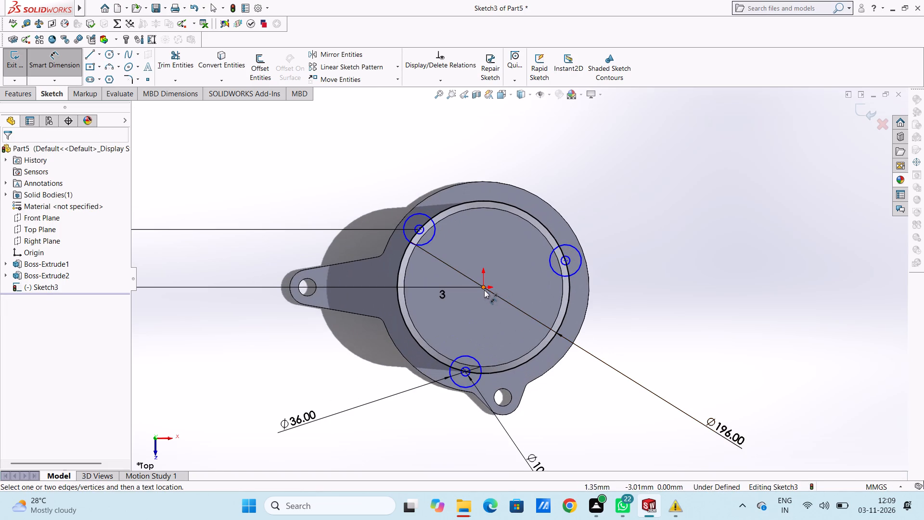
left_click(484, 289)
left_click(565, 262)
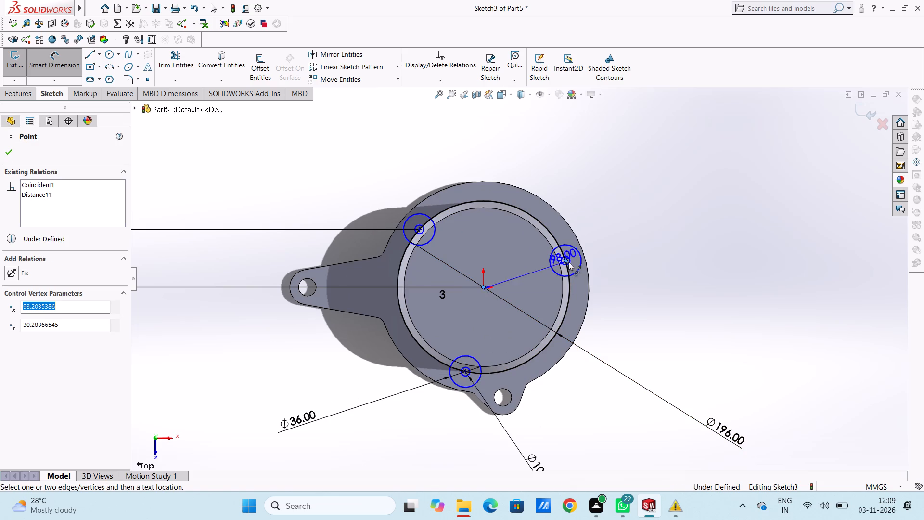
left_click(807, 269)
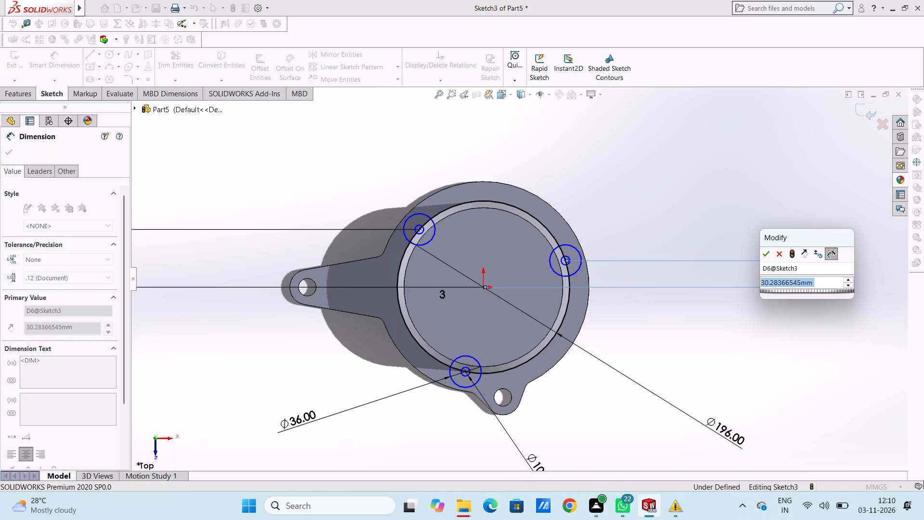
left_click(768, 258)
left_click(734, 235)
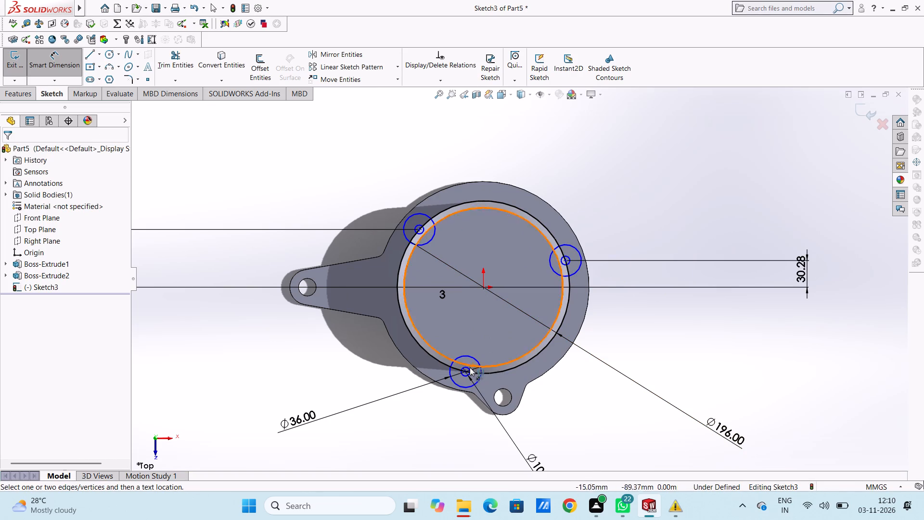
Dimension the horizontal distance from the origin to the centre of the concentric circle pair nearest the holed lug.
left_click(466, 372)
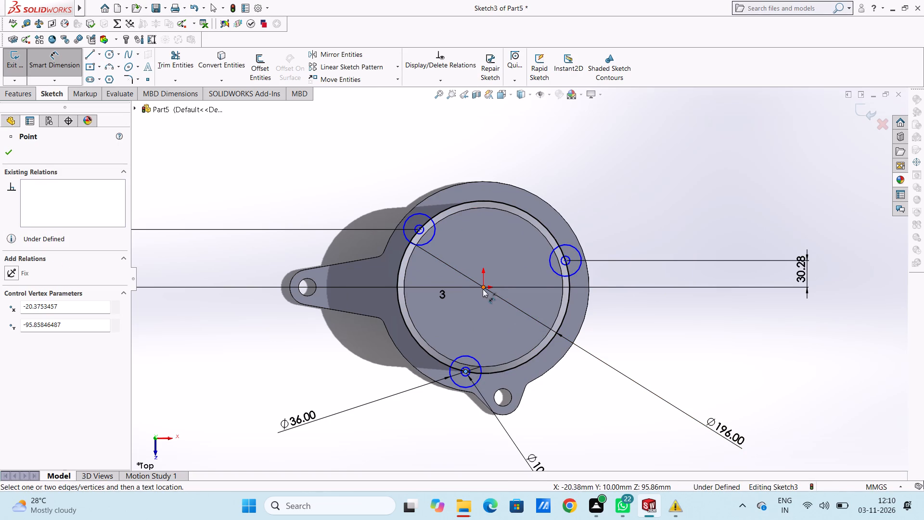
left_click(483, 289)
scroll(491, 402, "up", 3)
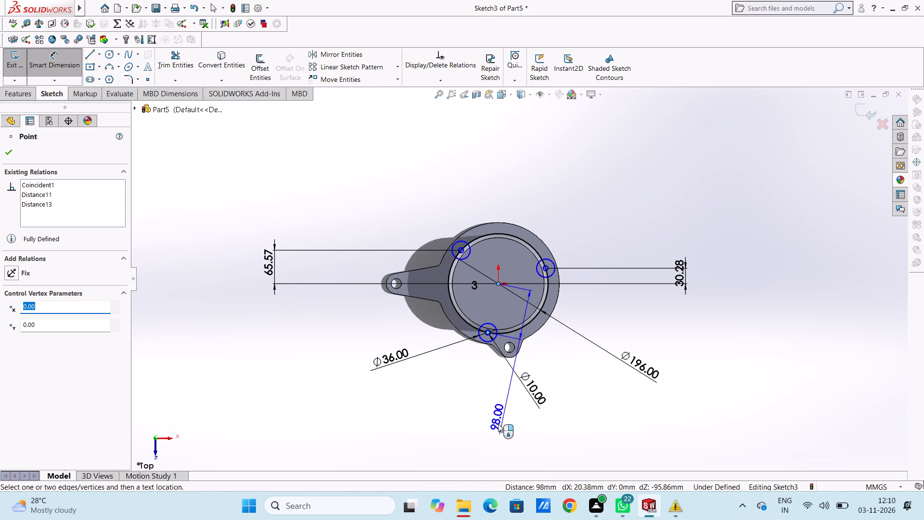
scroll(497, 426, "up", 1)
left_click(497, 432)
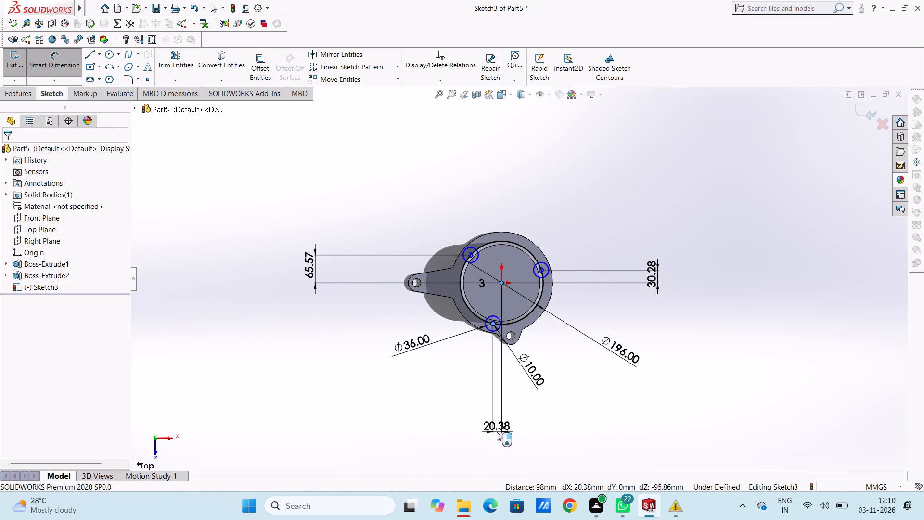
left_click(455, 418)
left_click(451, 401)
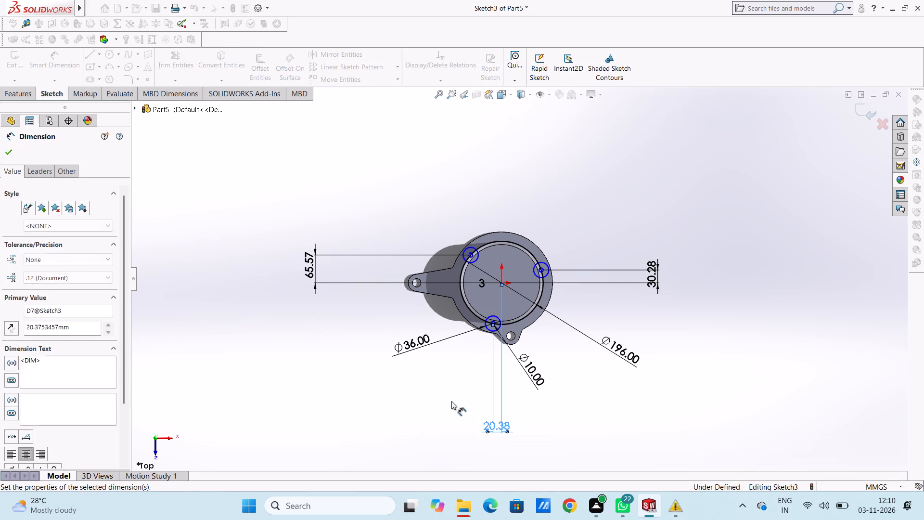
Dimension the horizontal distance from the origin to the centre of the concentric circle pair opposite the arm.
scroll(497, 303, "down", 6)
scroll(523, 249, "up", 5)
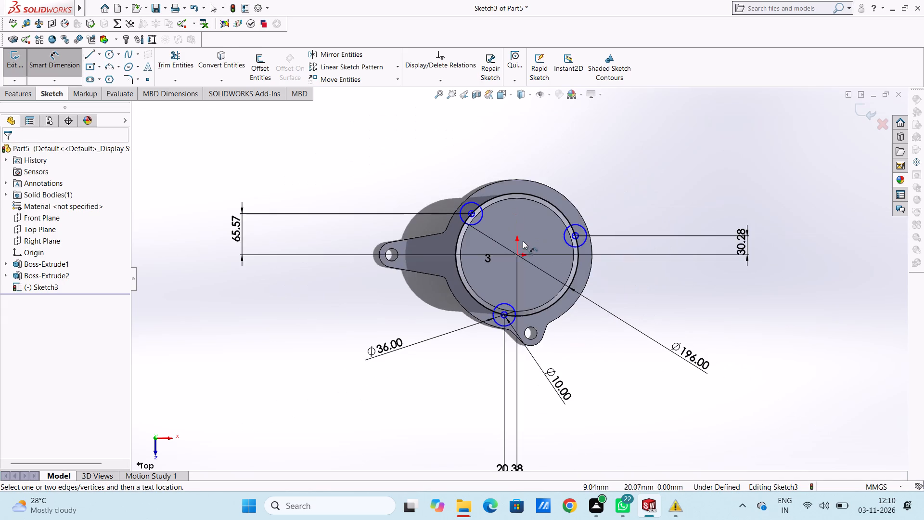
scroll(524, 235, "down", 6)
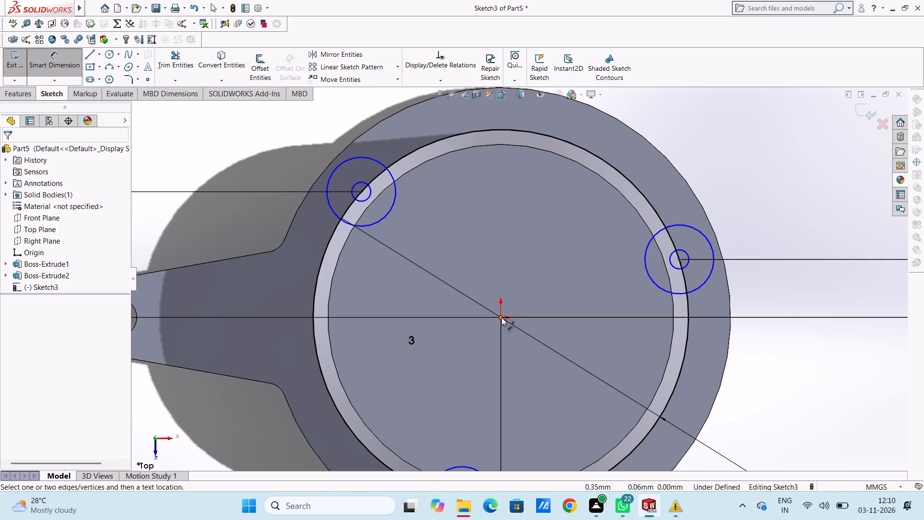
left_click(501, 317)
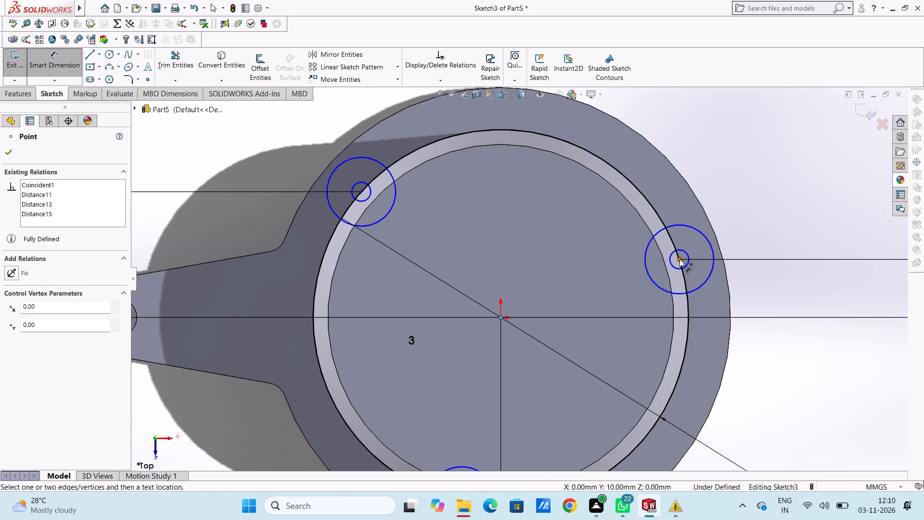
left_click(680, 259)
scroll(623, 249, "up", 9)
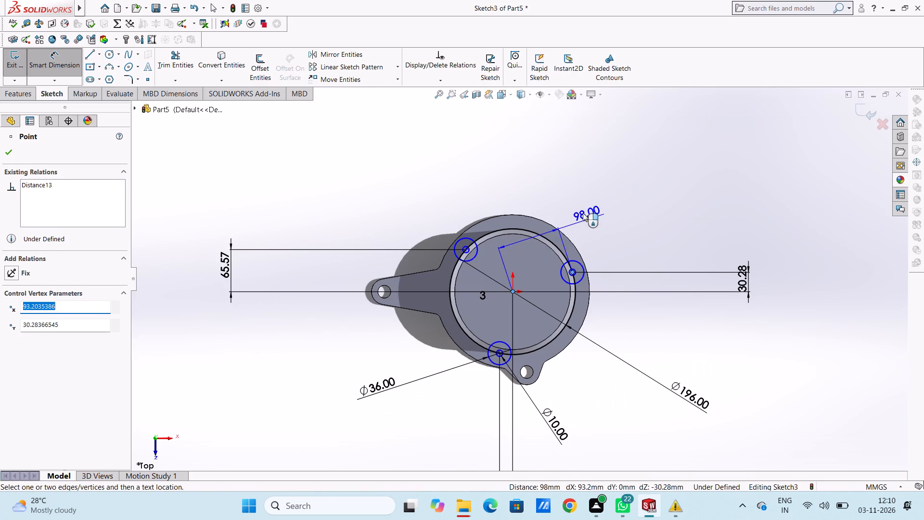
left_click(540, 154)
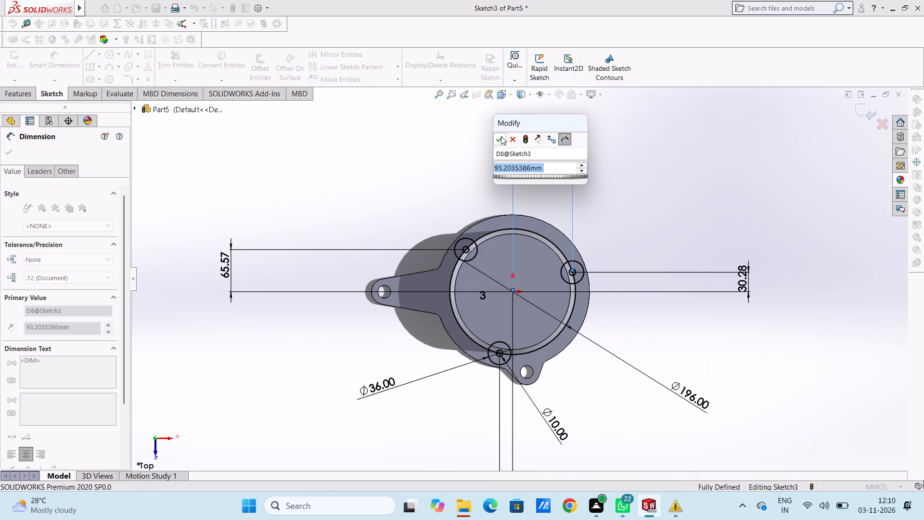
left_click(499, 133)
left_click(483, 146)
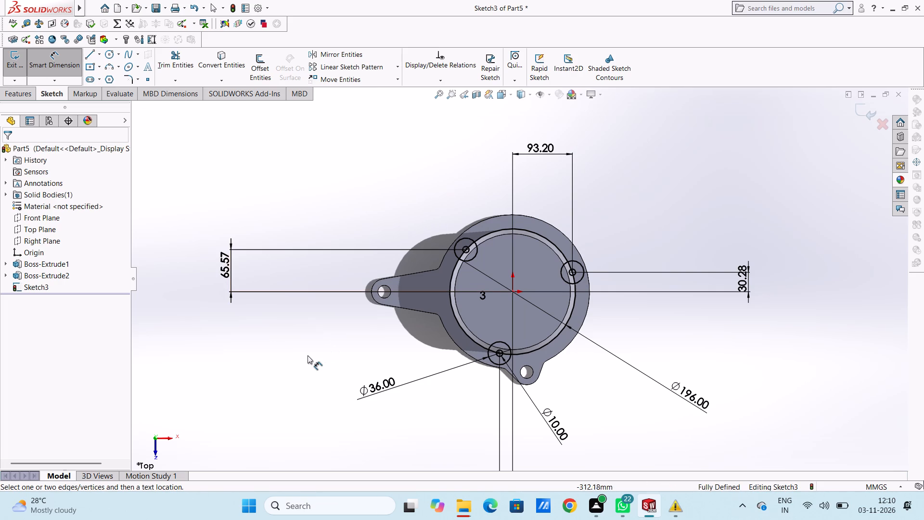
middle_click_drag(305, 356, 312, 341)
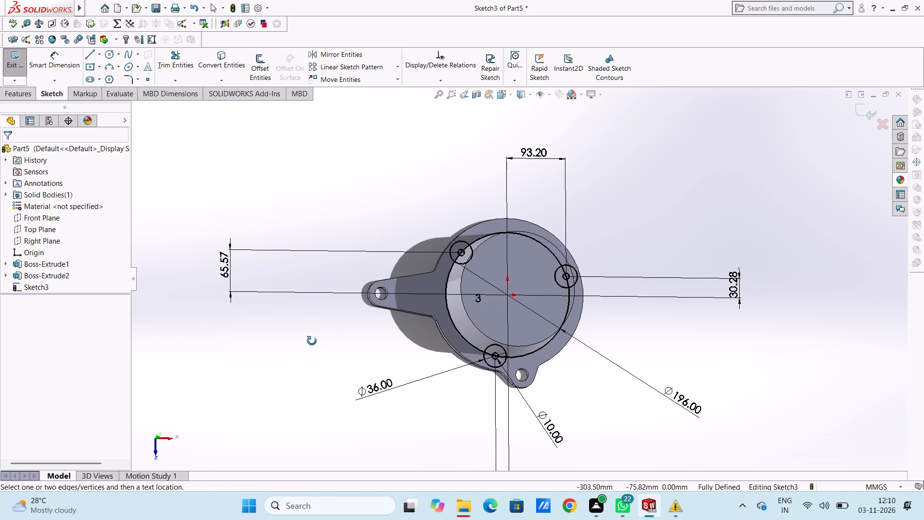
middle_click_drag(312, 341, 309, 341)
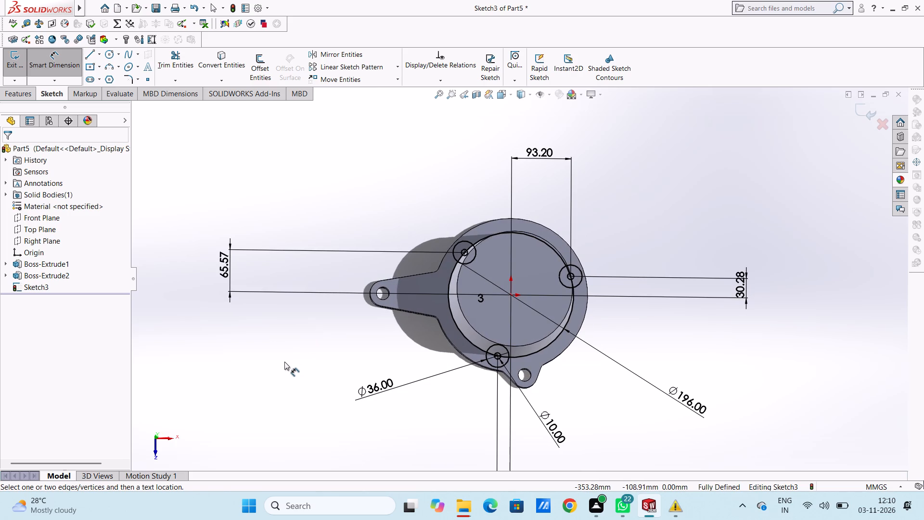
left_click(71, 62)
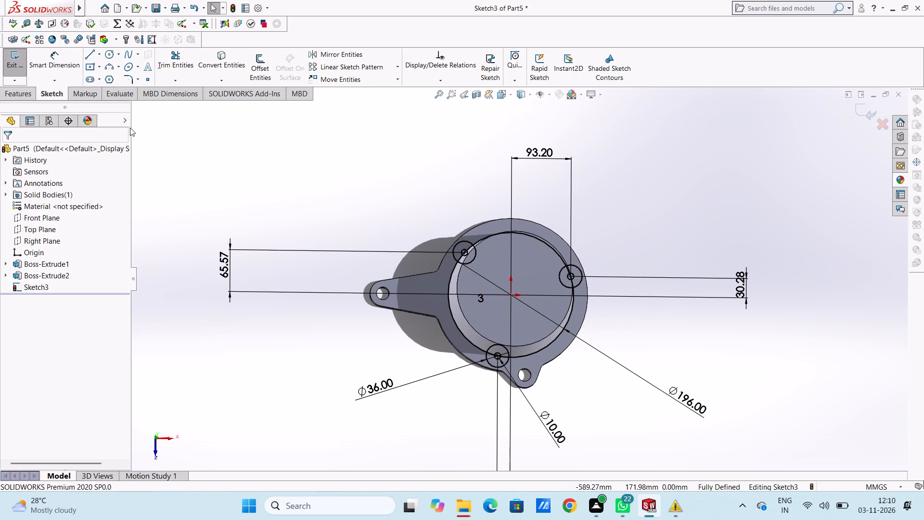
In the top view, sketch a slanted line from the arm-side edge of the larger circle near the arm down into the boss.
key("ctrl+5")
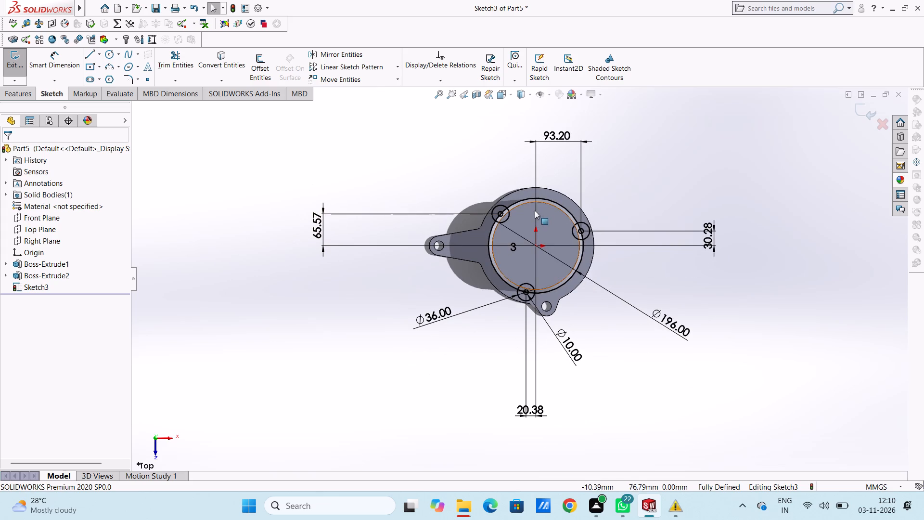
scroll(539, 212, "down", 3)
scroll(539, 316, "down", 2)
scroll(516, 226, "down", 1)
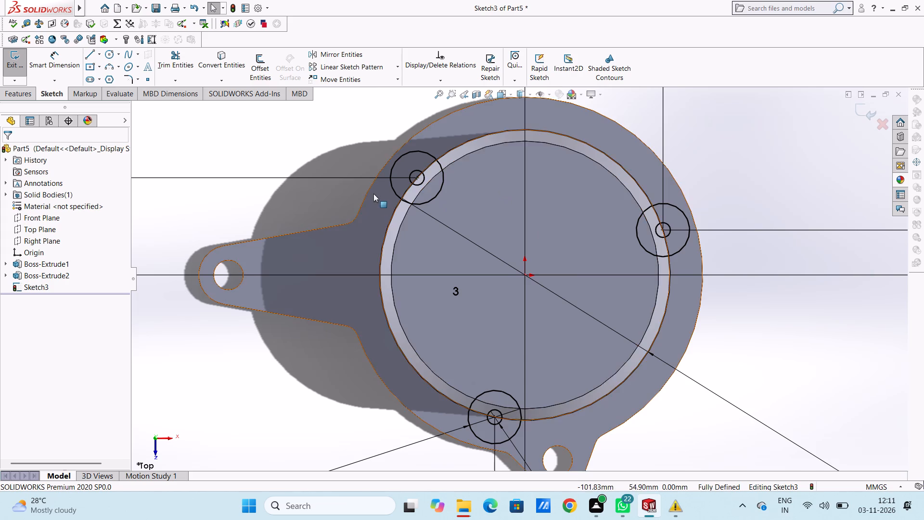
scroll(373, 193, "up", 2)
left_click(90, 56)
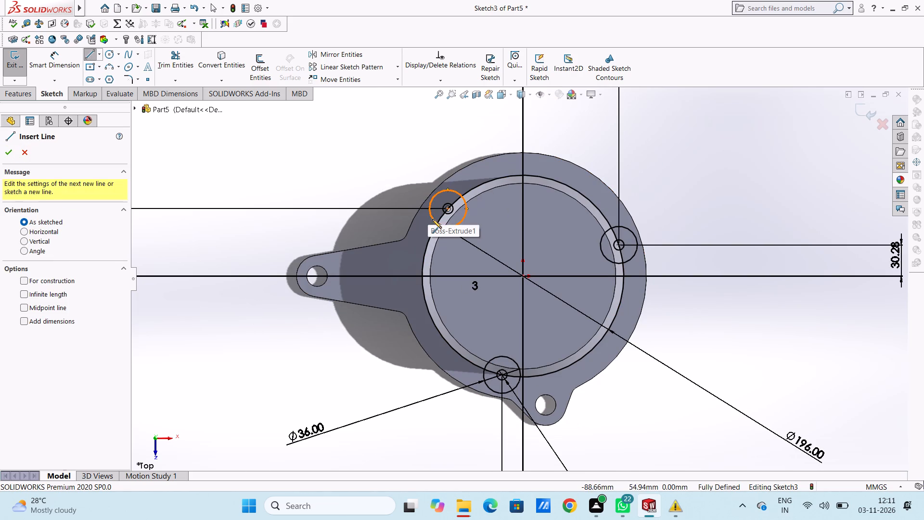
left_click(429, 216)
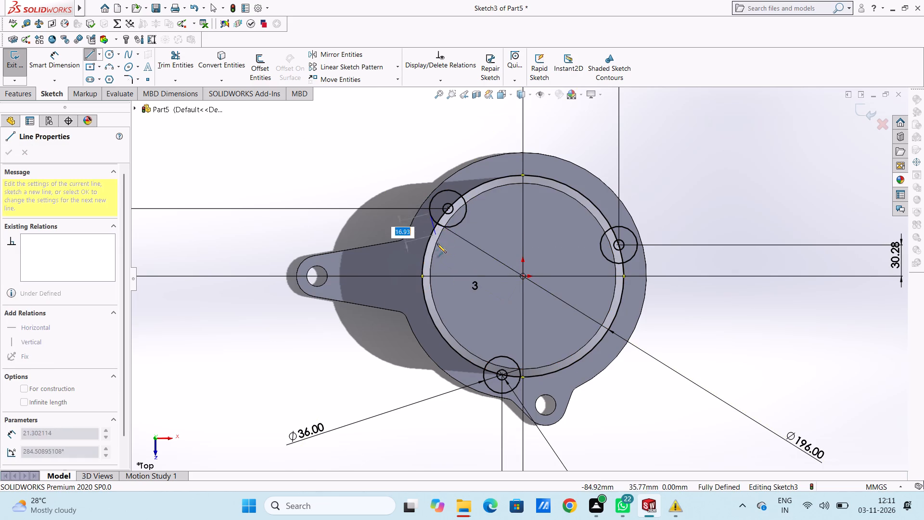
left_click(441, 263)
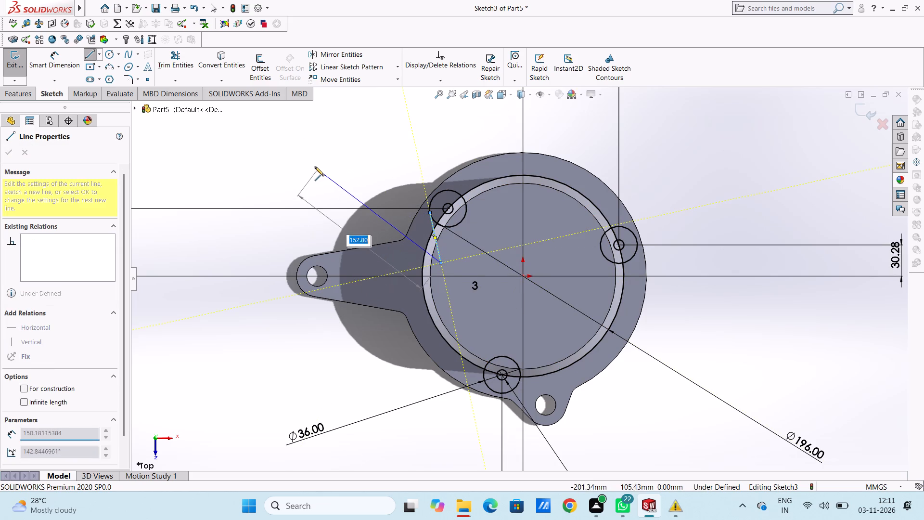
right_click(315, 166)
left_click(322, 171)
left_click(321, 168)
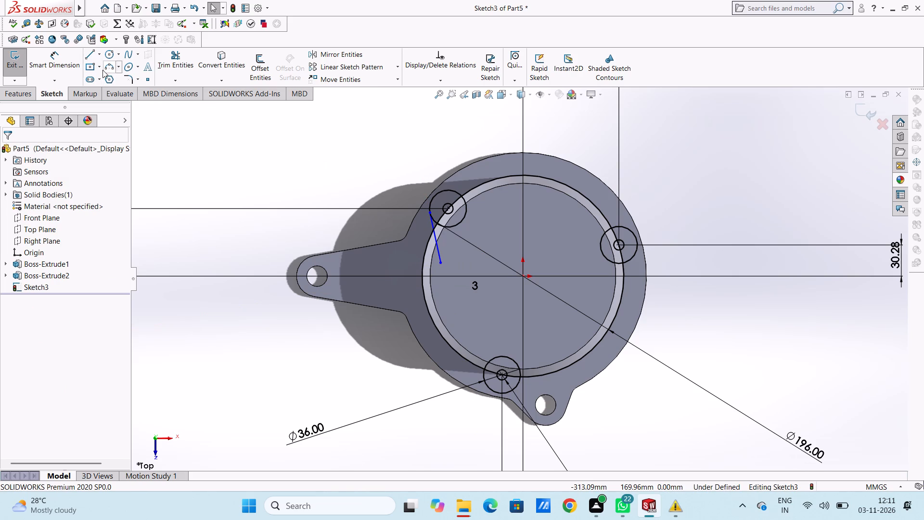
Sketch a second line about 59 mm long, tangent to the top of the same larger circle and running into the boss.
left_click(90, 53)
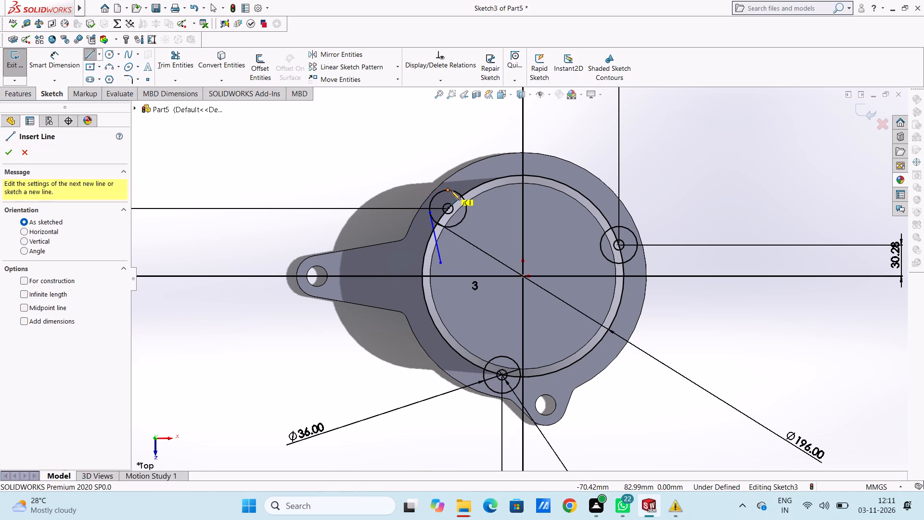
left_click(452, 191)
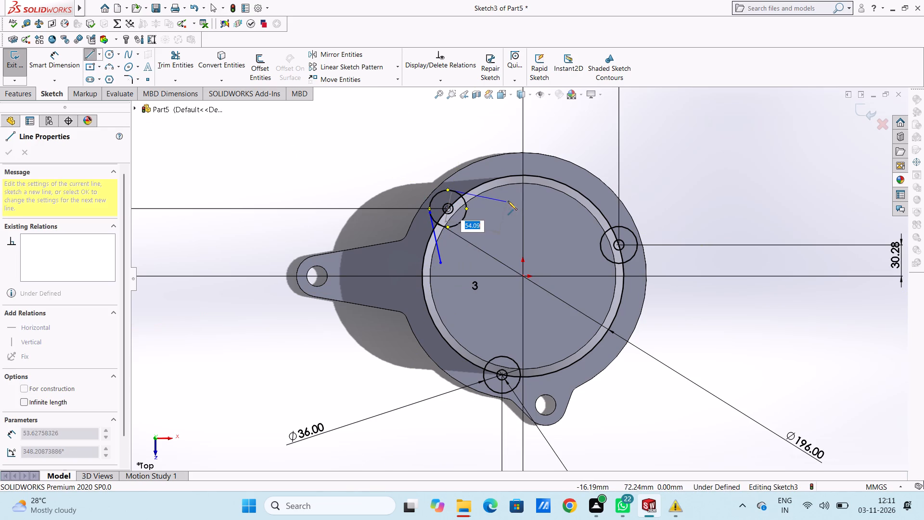
left_click(510, 198)
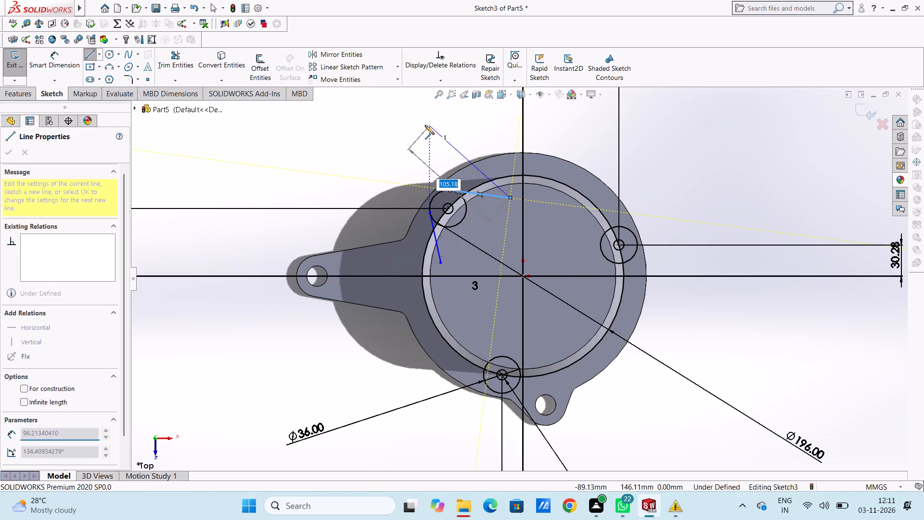
right_click(405, 123)
left_click(417, 133)
left_click(402, 132)
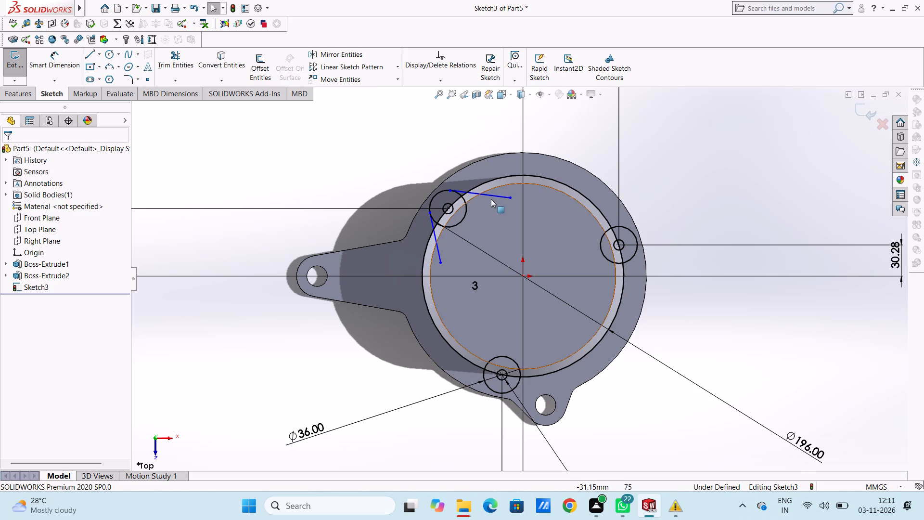
Apply a tangent relation between the upper slanted line and the 36 mm circle near the arm.
scroll(491, 199, "down", 4)
left_click(461, 208)
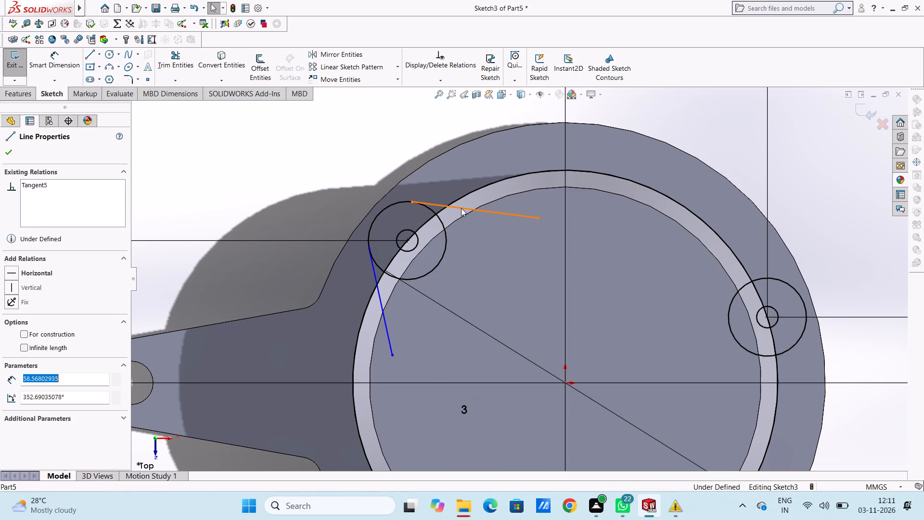
left_click(428, 209, "ctrl")
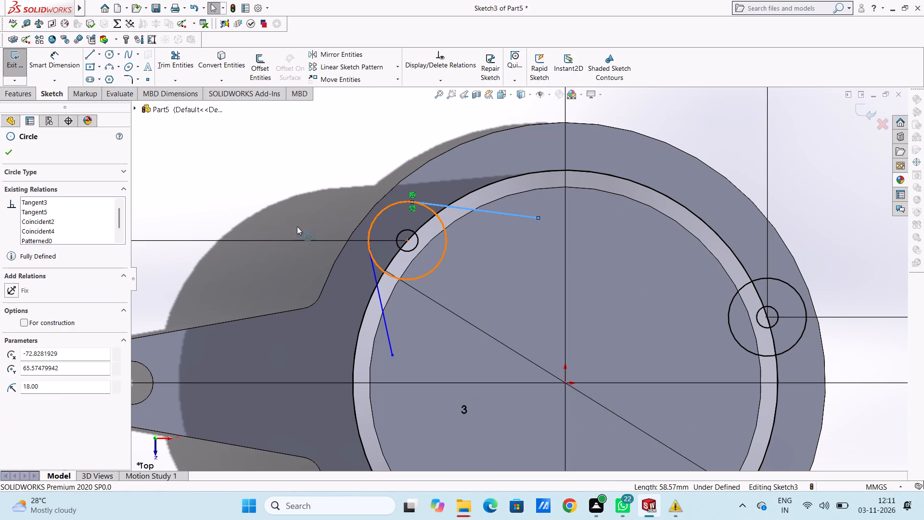
left_click(17, 322)
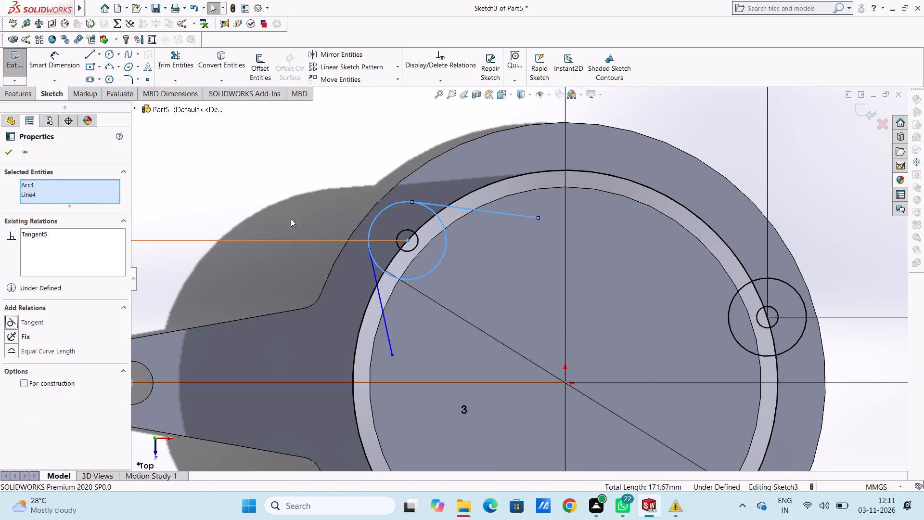
left_click(291, 181)
Apply a tangent relation between the arm-side slanted line and the same 36 mm circle.
left_click(385, 327)
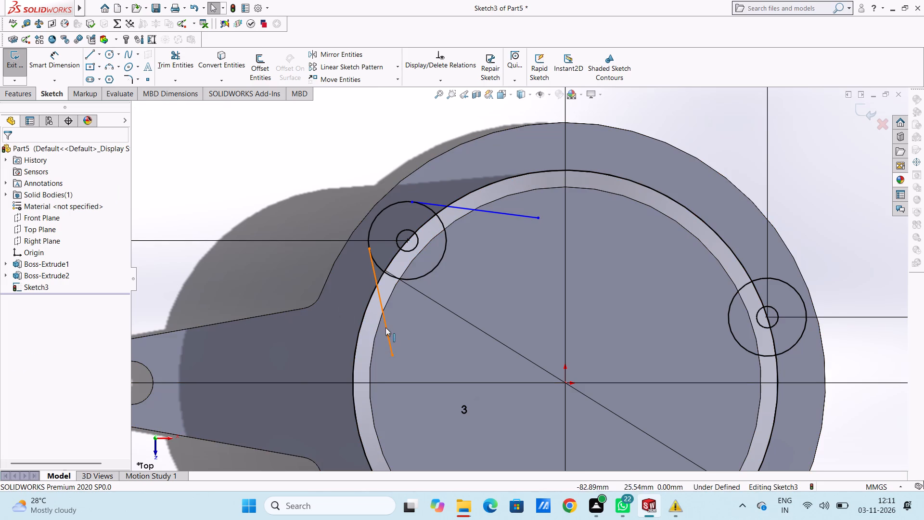
left_click(372, 226, "ctrl")
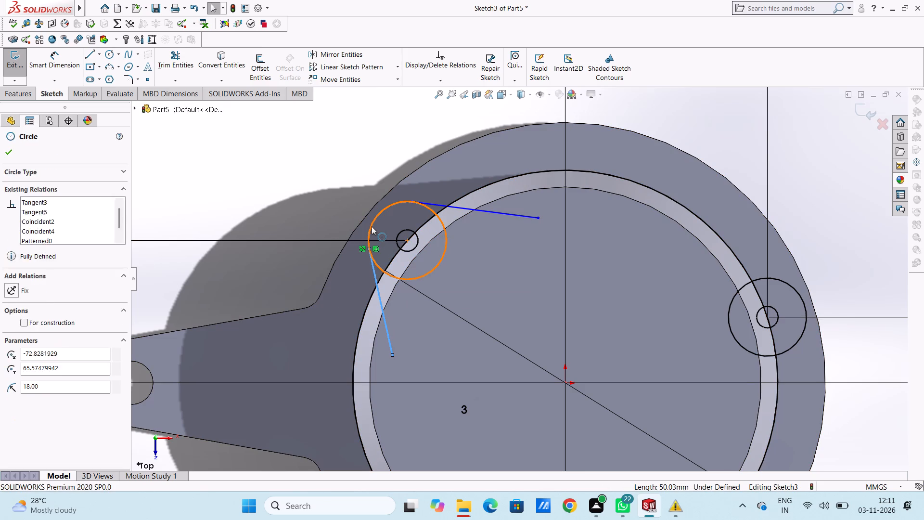
left_click(13, 322)
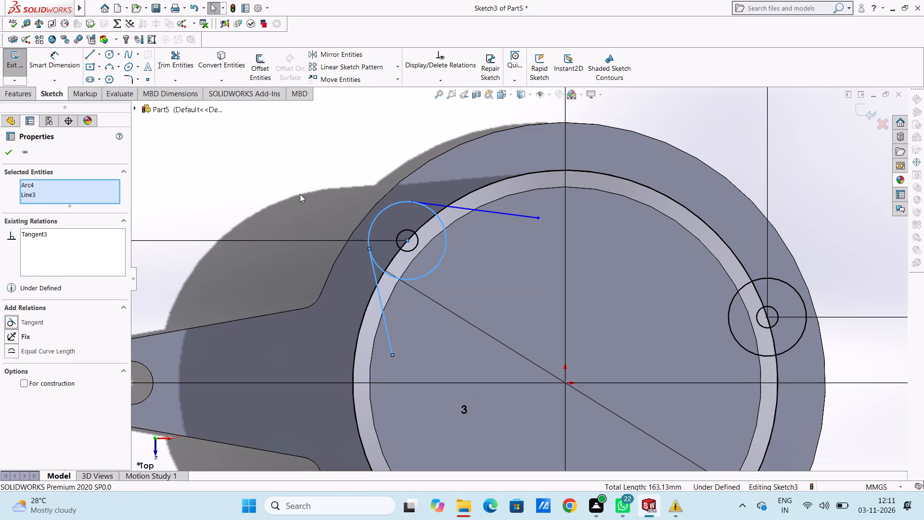
left_click(300, 194)
left_click(389, 337)
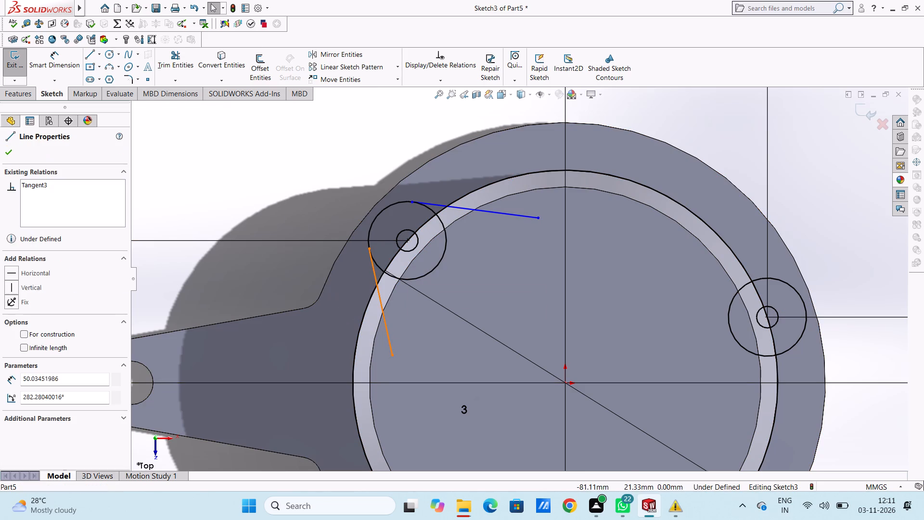
left_click(373, 227, "ctrl")
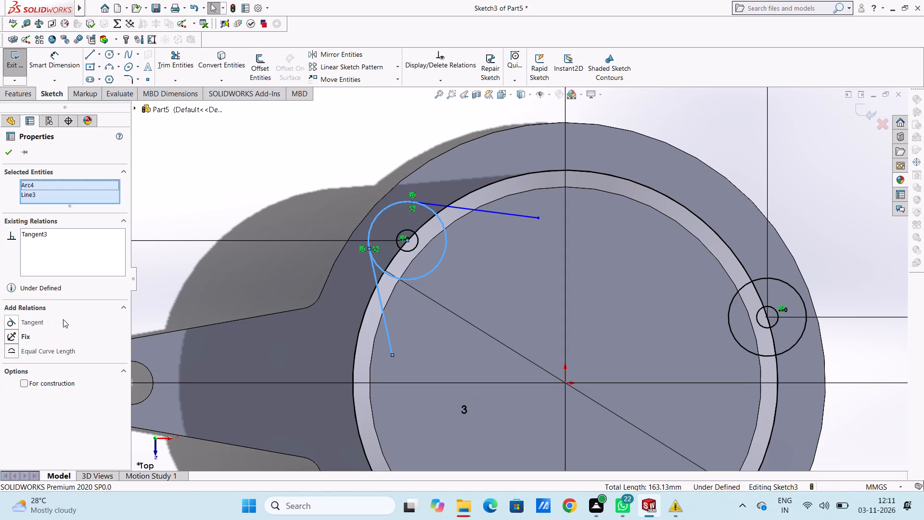
left_click(12, 314)
double_click(12, 315)
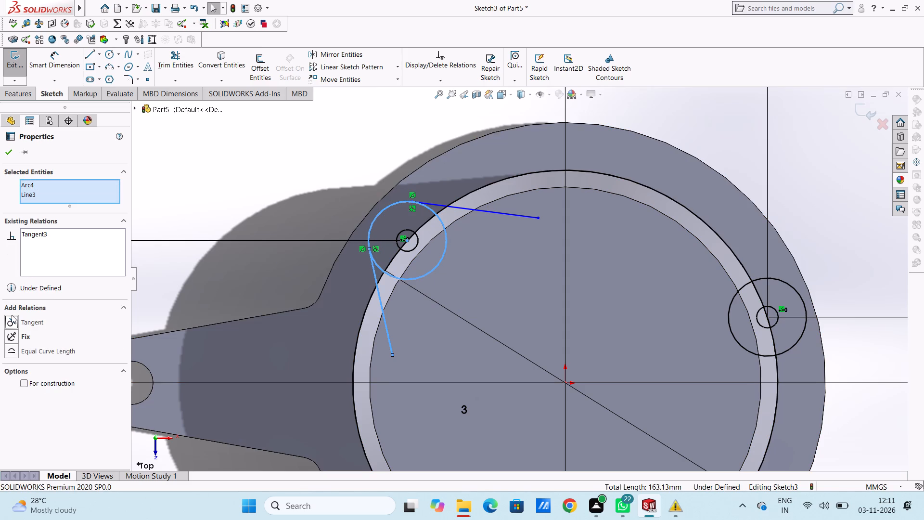
left_click(12, 315)
left_click(297, 156)
Trim both tangent lines back to the 196 mm circle, removing the portions that run inside the boss.
scroll(370, 186, "up", 3)
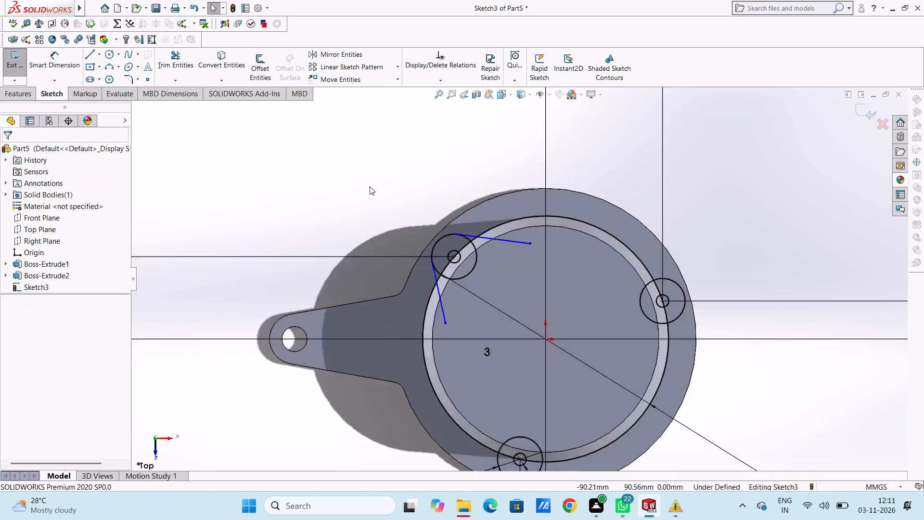
scroll(370, 186, "up", 2)
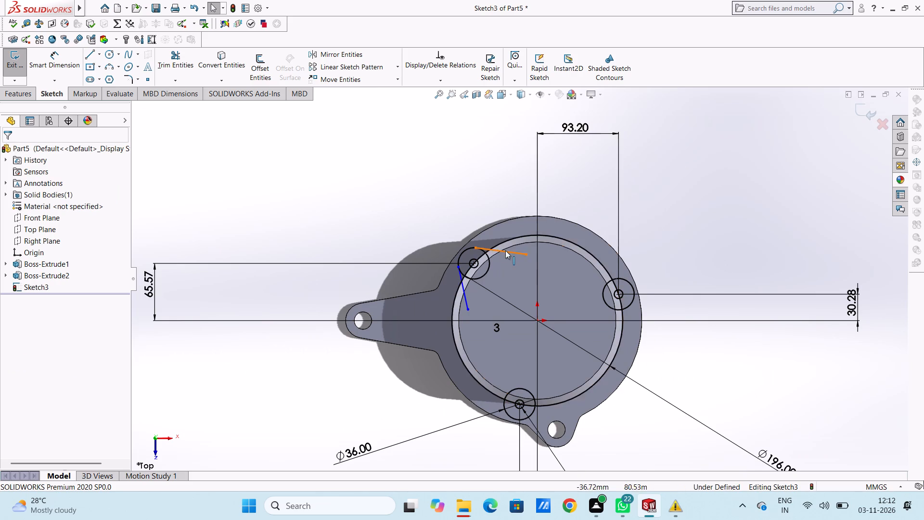
scroll(497, 258, "down", 6)
left_click(176, 62)
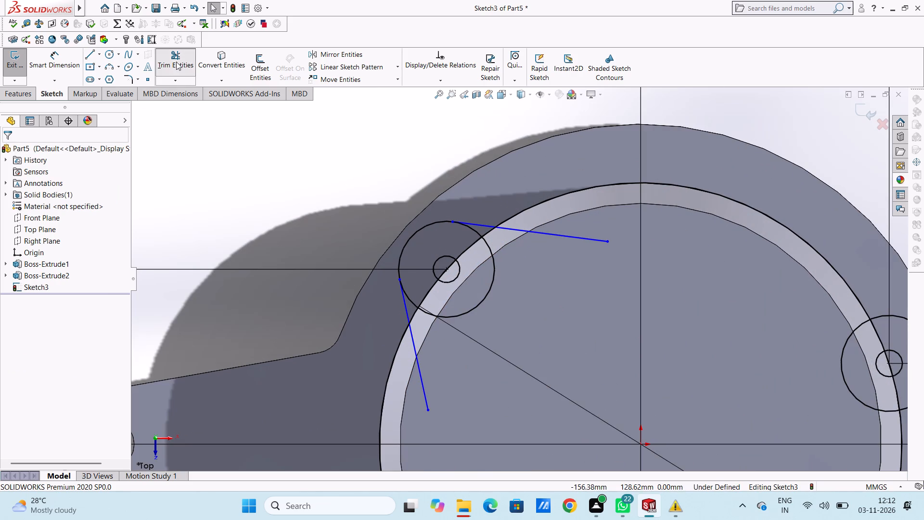
scroll(420, 403, "down", 5)
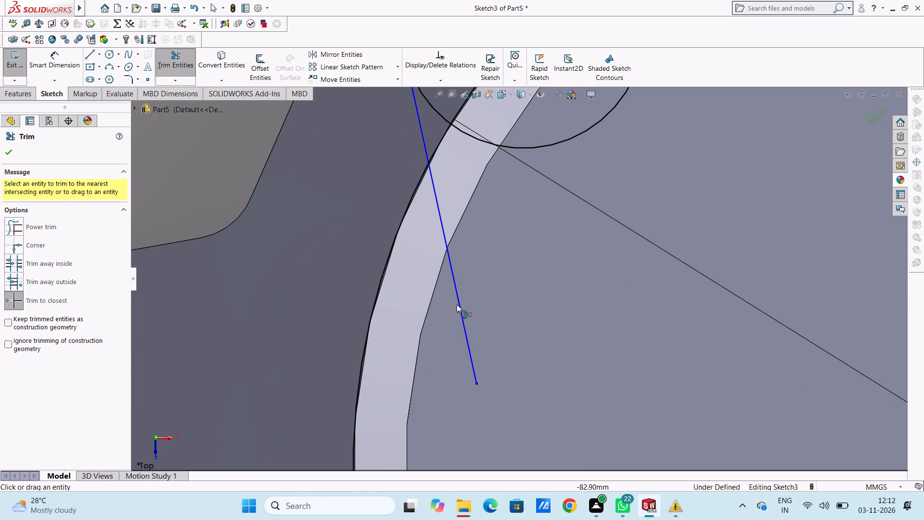
left_click(460, 305)
scroll(460, 305, "up", 9)
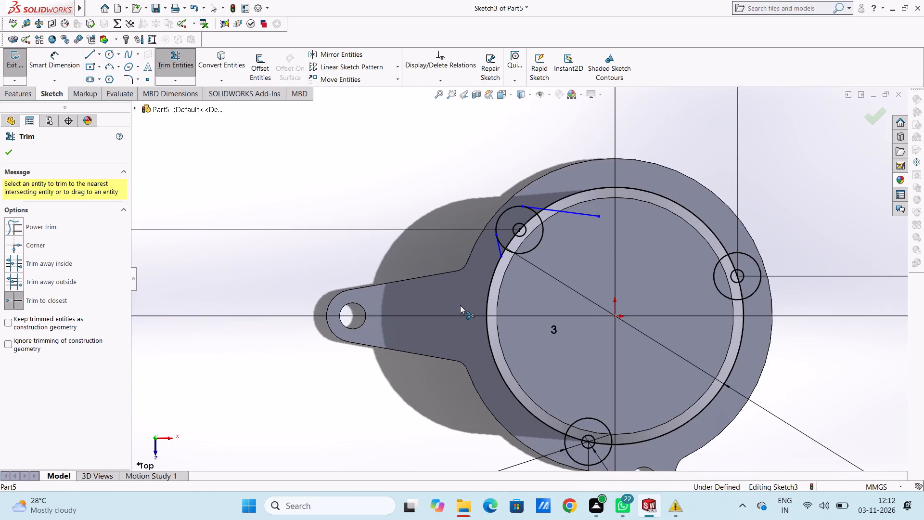
scroll(598, 232, "down", 5)
left_click(534, 210)
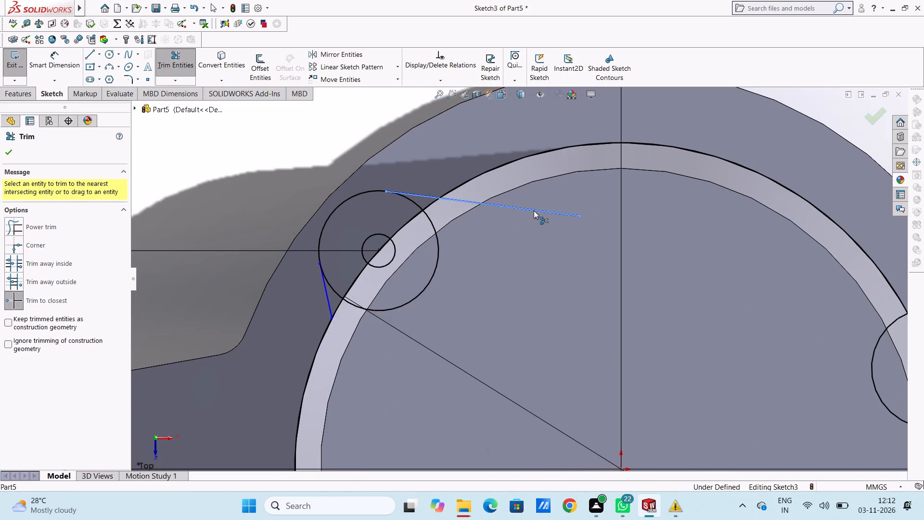
scroll(534, 210, "up", 5)
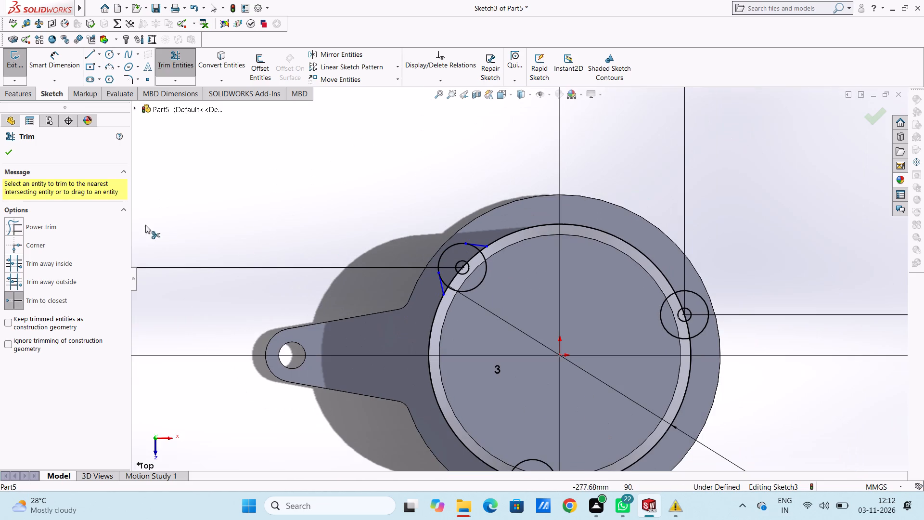
left_click(13, 154)
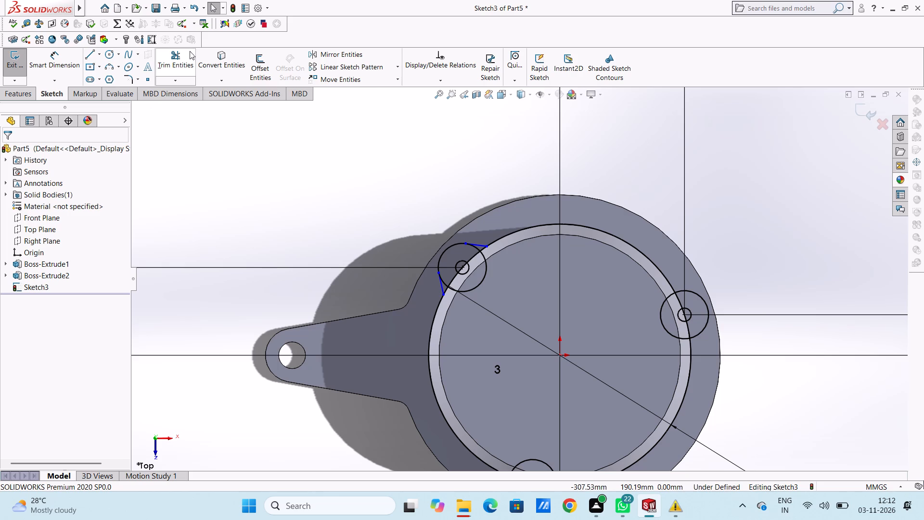
Trim the 36 mm circle near the arm to its outer arc and remove the 196 mm circle's segments between the two tangent lines.
left_click(183, 61)
scroll(476, 278, "down", 6)
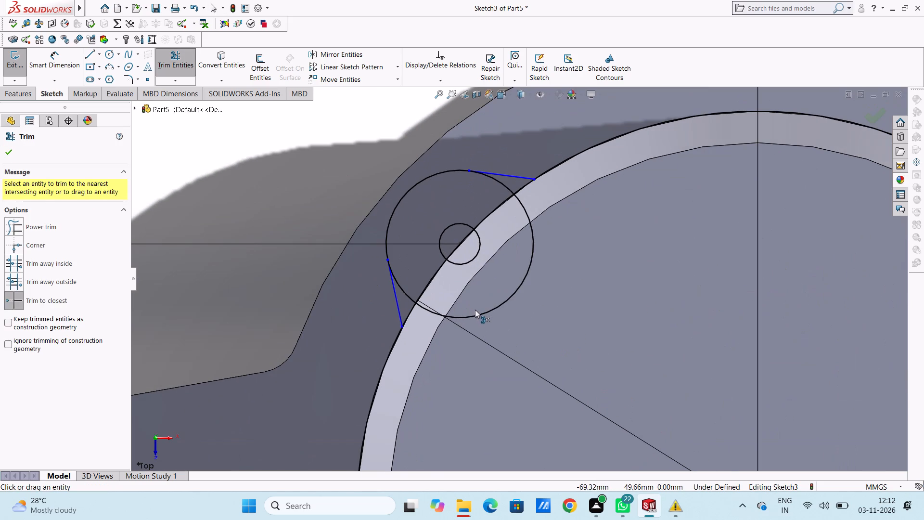
left_click(479, 312)
left_click(407, 294)
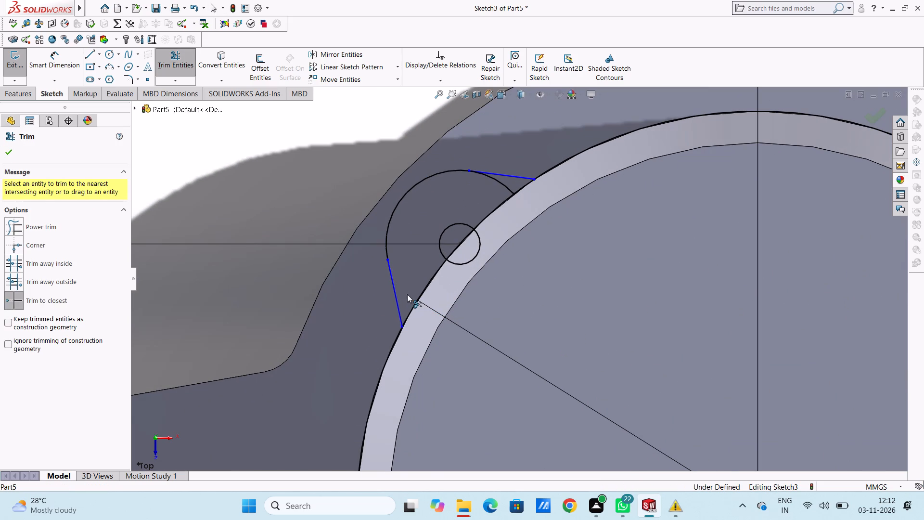
left_click(417, 299)
left_click(462, 241)
left_click(489, 217)
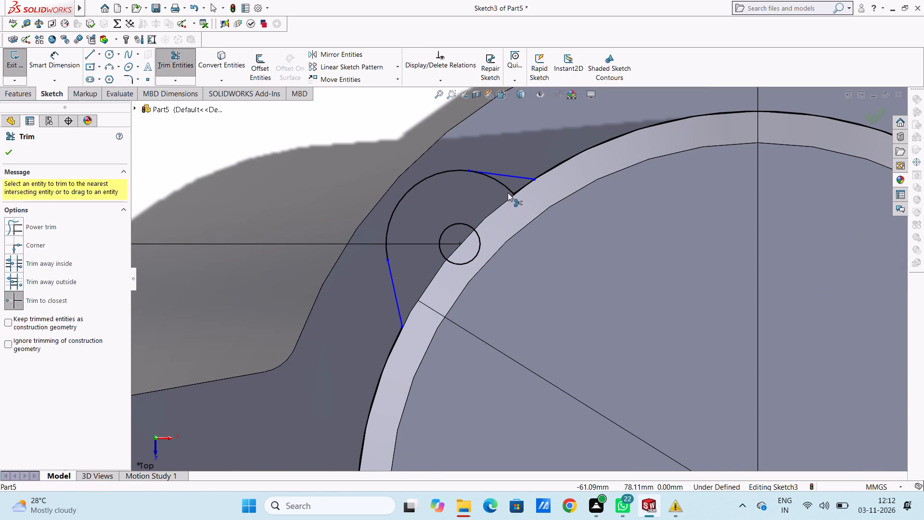
left_click(508, 189)
left_click(517, 192)
scroll(462, 200, "up", 2)
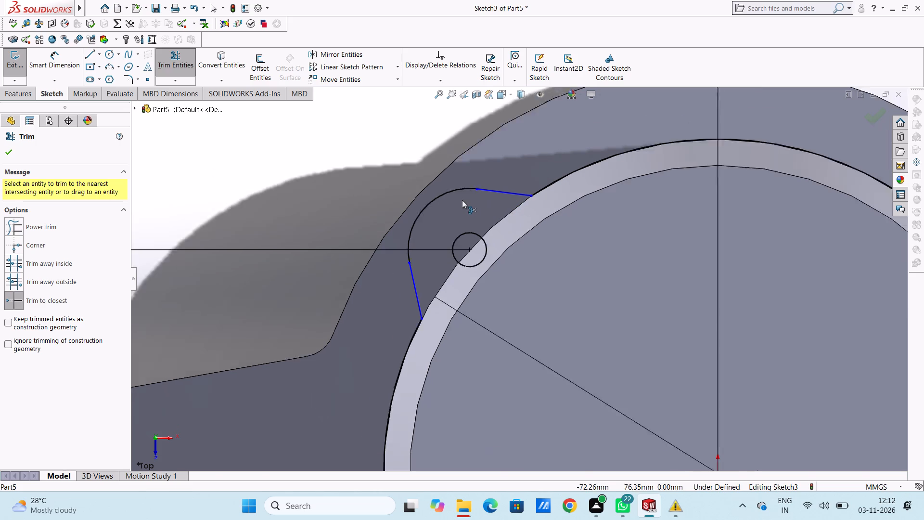
scroll(462, 200, "up", 3)
left_click(13, 154)
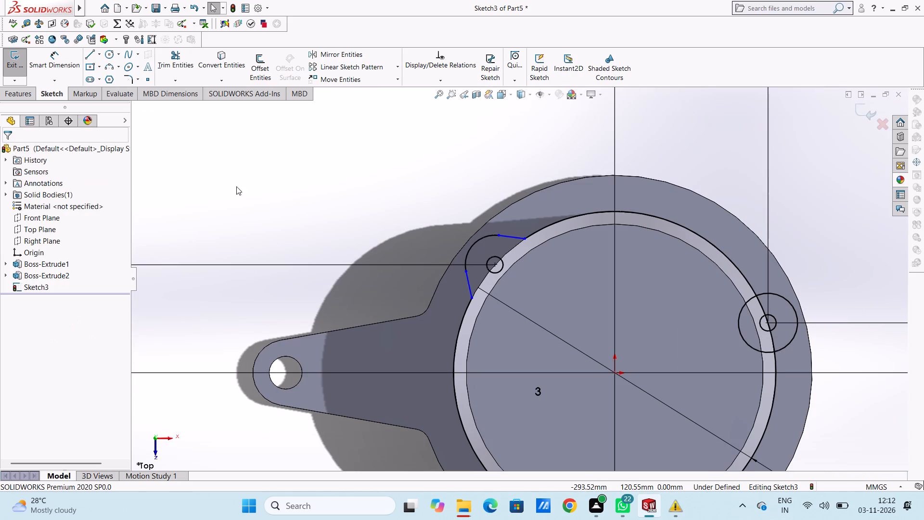
left_click(242, 186)
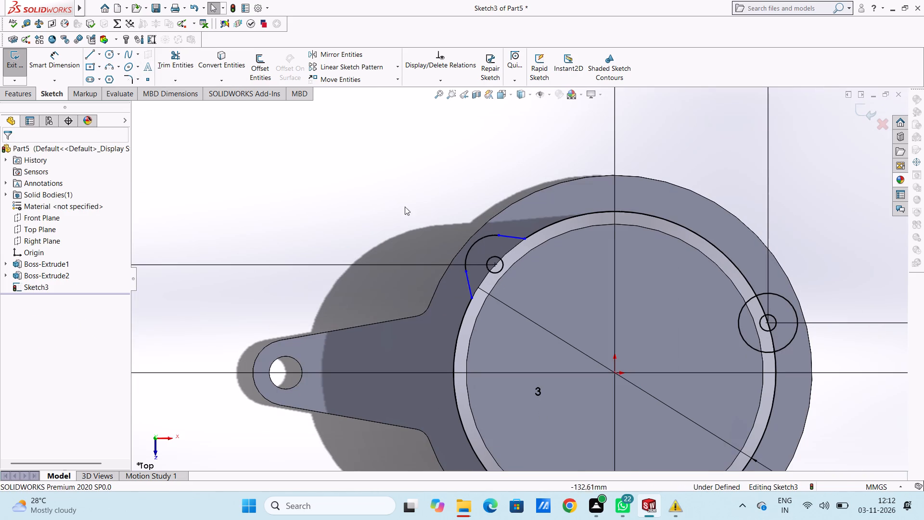
Fix the endpoints of both tangent lines where they meet the 196 mm circle.
scroll(513, 304, "down", 4)
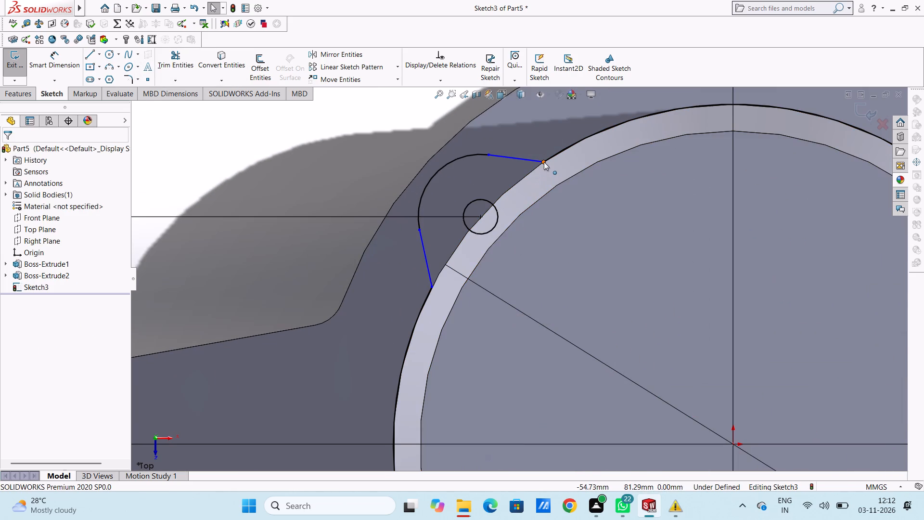
left_click(544, 162)
left_click(11, 272)
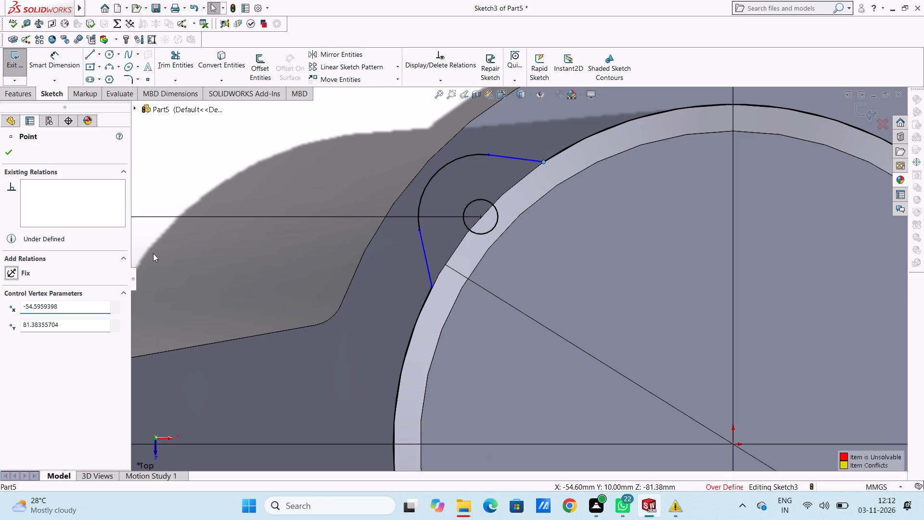
left_click(252, 186)
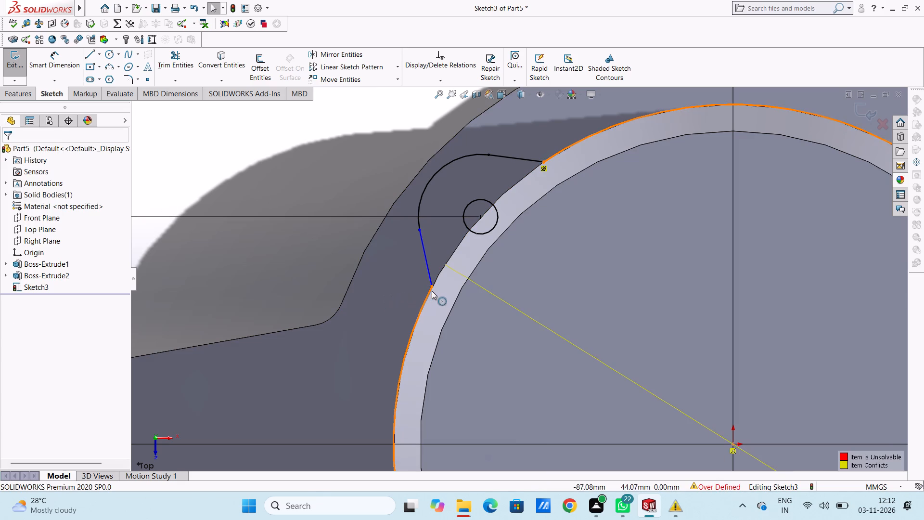
left_click(432, 286)
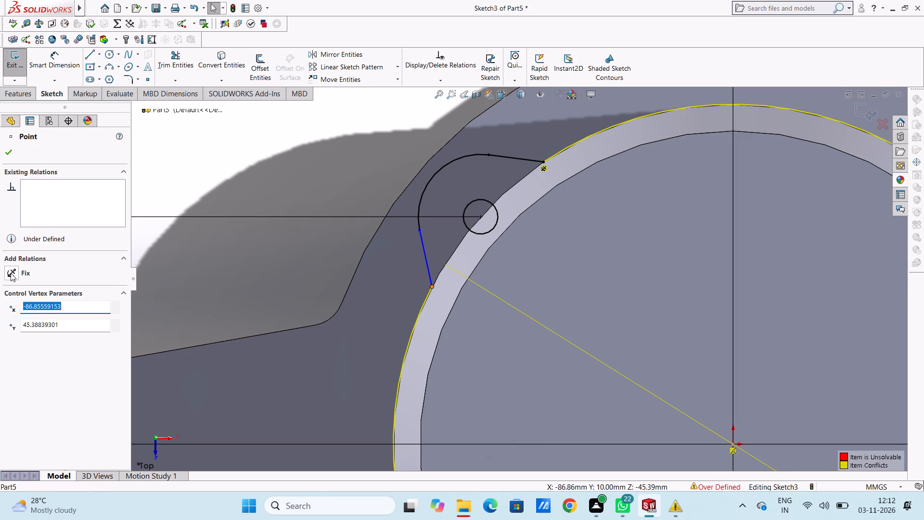
left_click(11, 272)
left_click(285, 170)
Delete the 36 mm circle nearest the holed lug, keeping the 10 mm circle inside it.
scroll(285, 170, "up", 10)
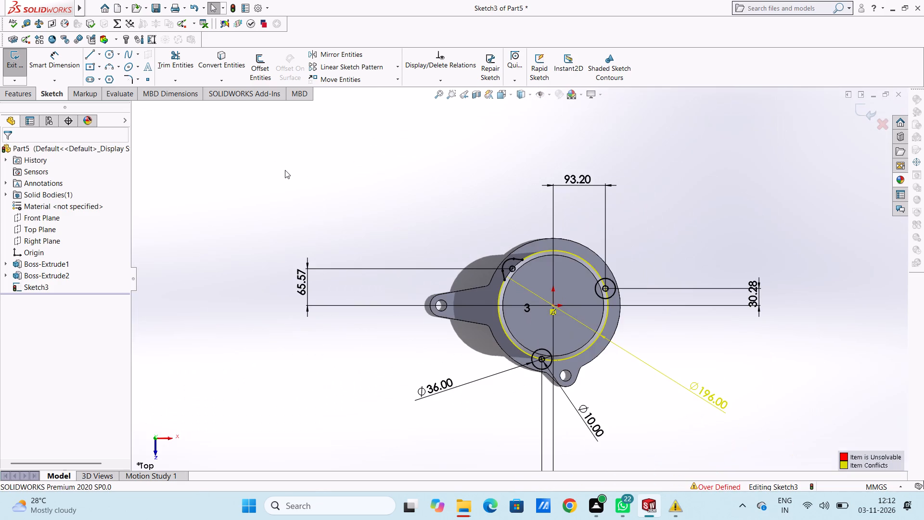
scroll(575, 375, "down", 5)
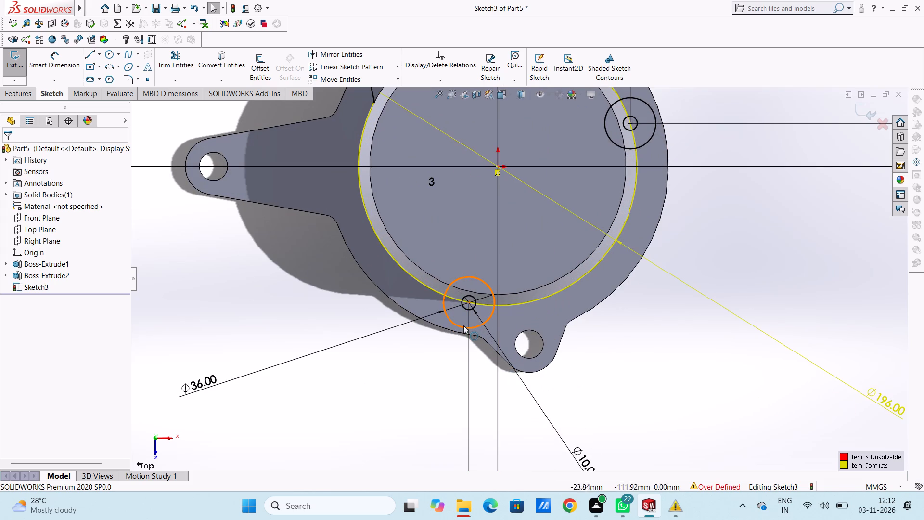
left_click(462, 325)
right_click(265, 291)
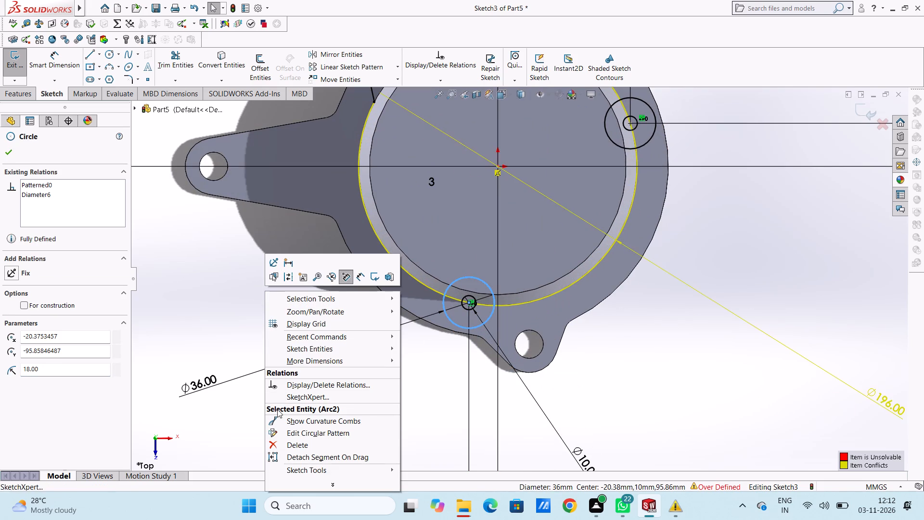
left_click(285, 443)
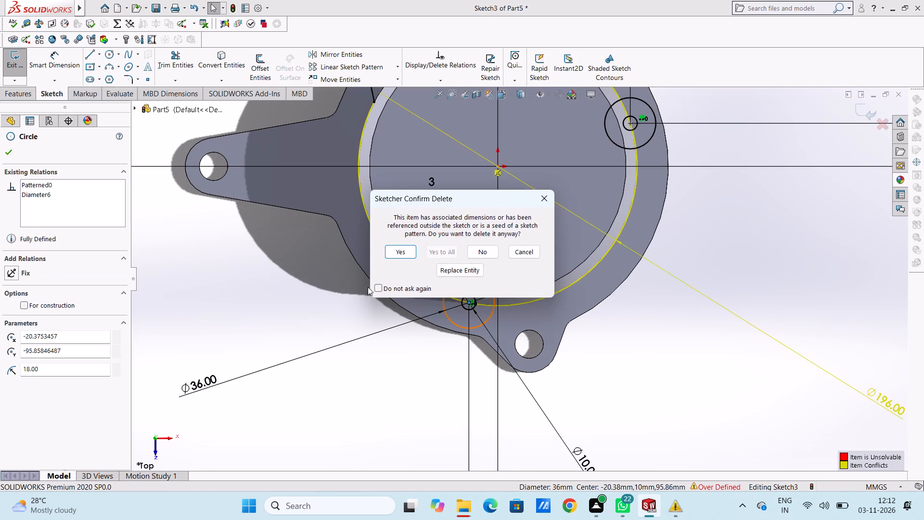
left_click(398, 253)
Delete the remaining full 36 mm circle on the side opposite the arm, keeping the 10 mm circle inside it.
scroll(361, 285, "up", 5)
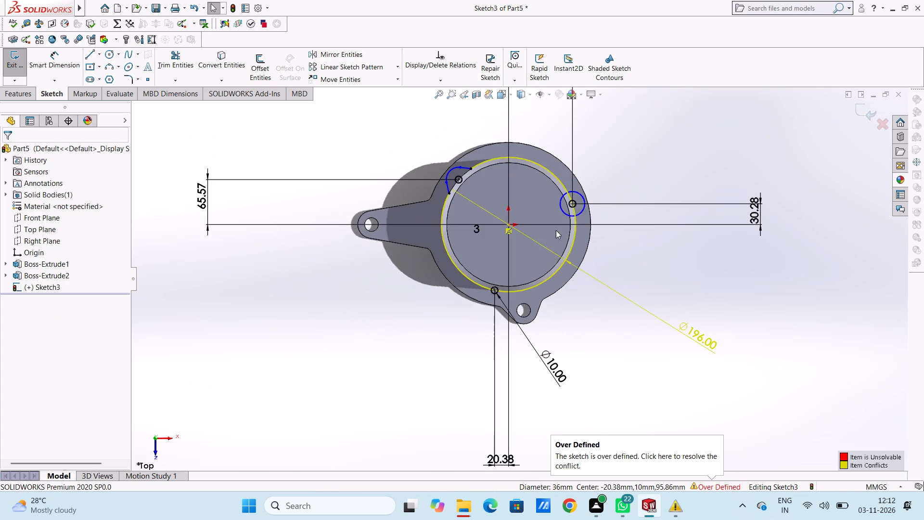
scroll(578, 219, "down", 6)
left_click(517, 213)
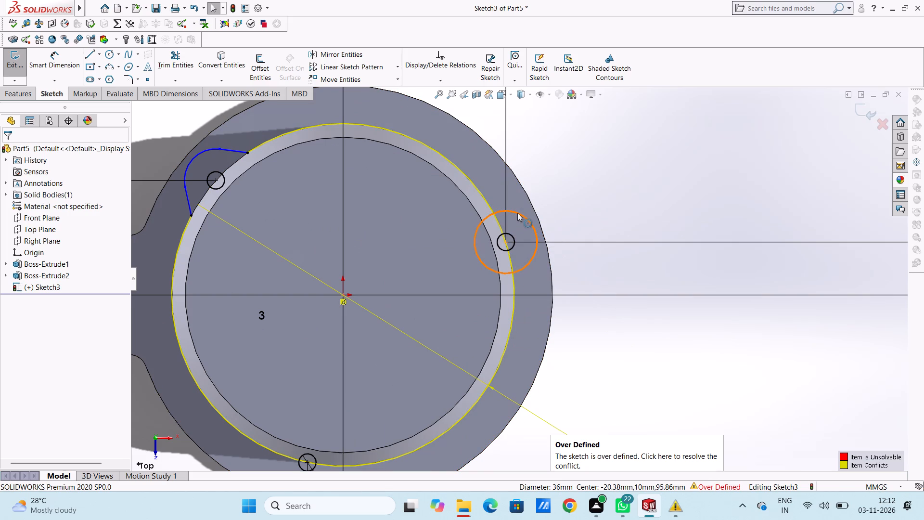
right_click(739, 144)
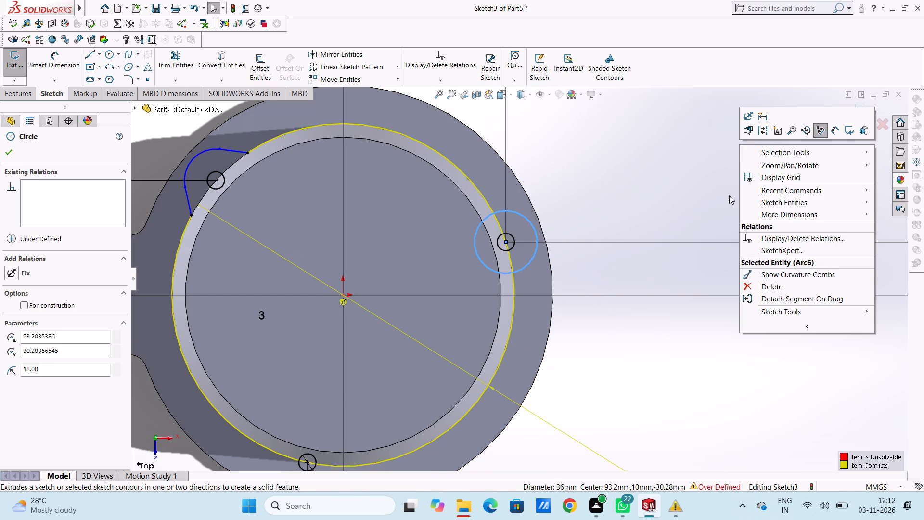
left_click(751, 289)
Delete the 30.28 mm position dimension of the small circle opposite the arm and the 196 mm diameter dimension.
scroll(658, 297, "up", 5)
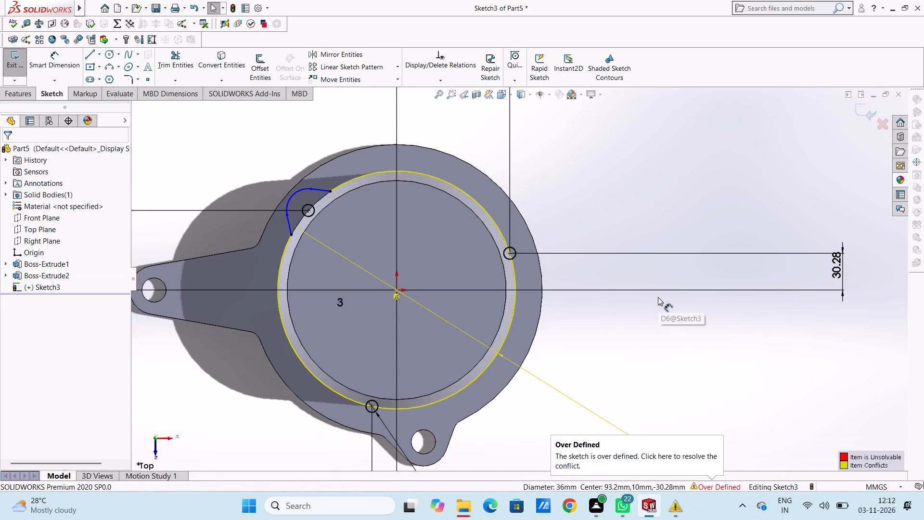
left_click(841, 266)
right_click(714, 193)
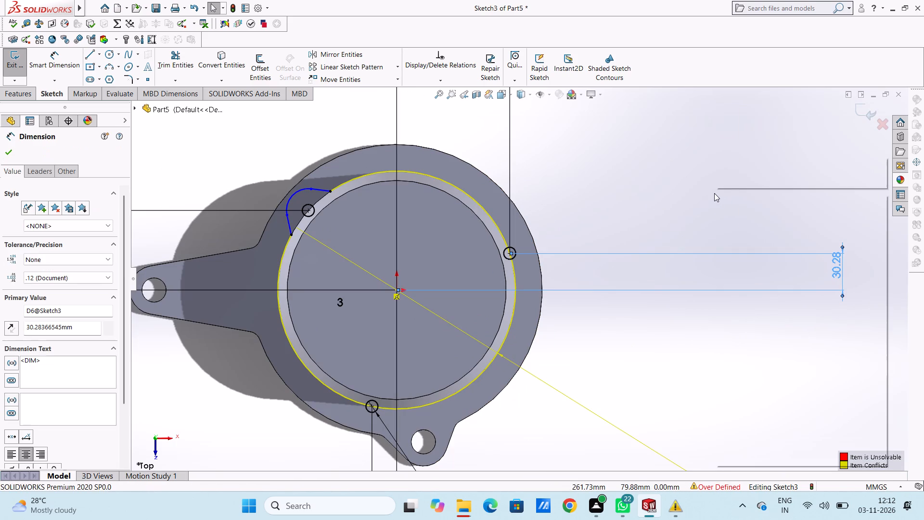
left_click(724, 324)
scroll(673, 325, "up", 5)
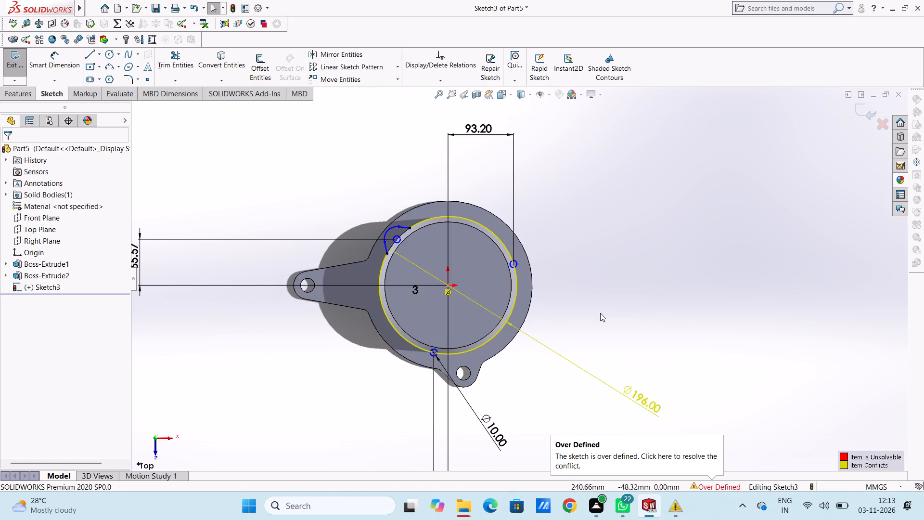
left_click(644, 399)
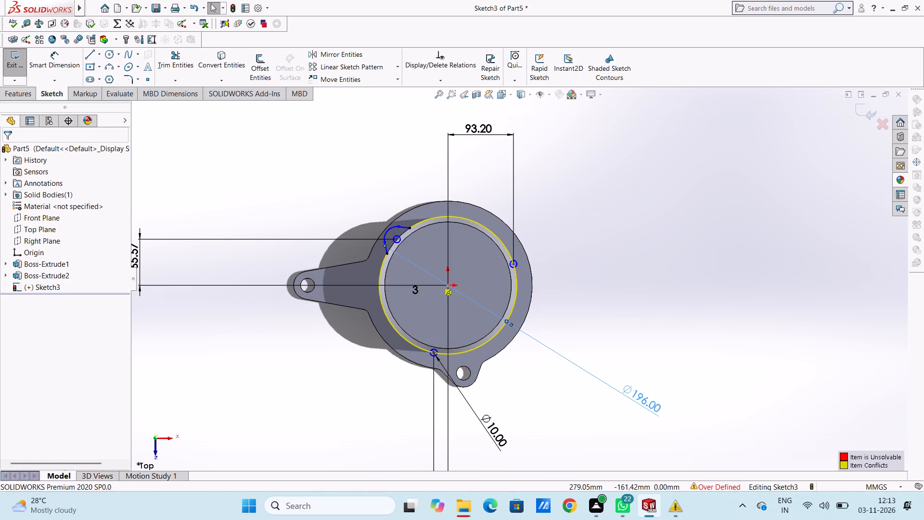
right_click(650, 212)
left_click(660, 338)
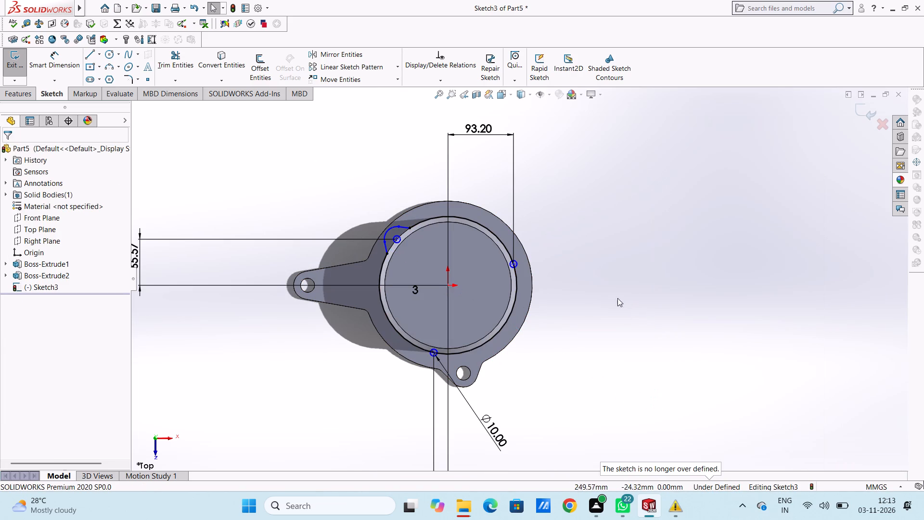
Fix the tangent point where the outer arc of the lug profile meets its tangent line nearest the arm.
scroll(592, 291, "up", 2)
scroll(503, 296, "down", 5)
scroll(406, 249, "up", 2)
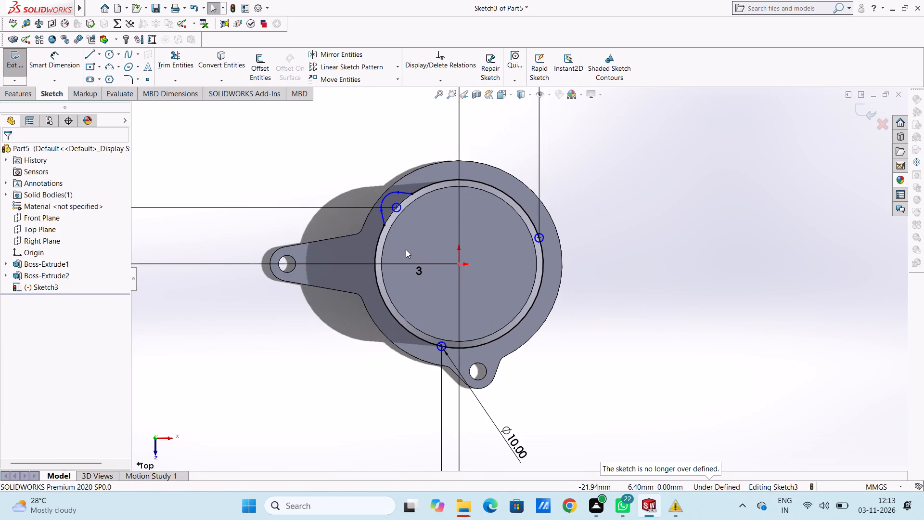
scroll(431, 199, "down", 5)
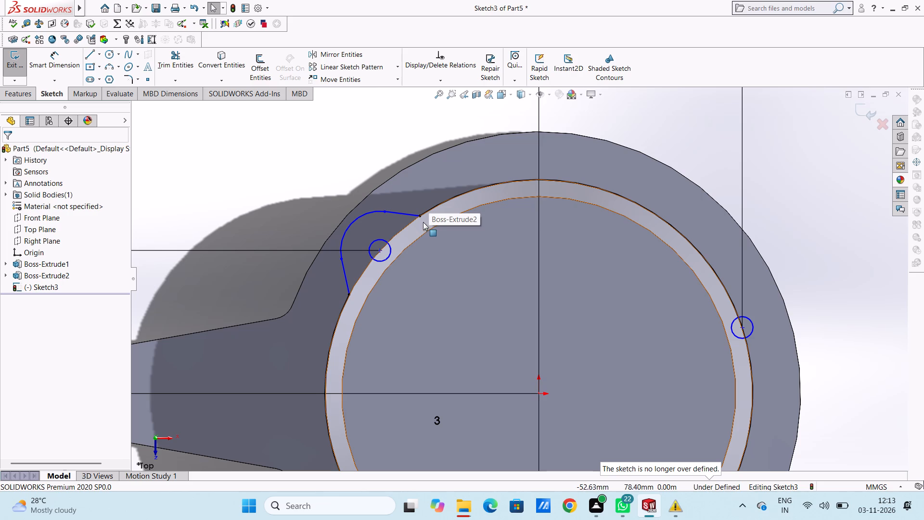
left_click(420, 218)
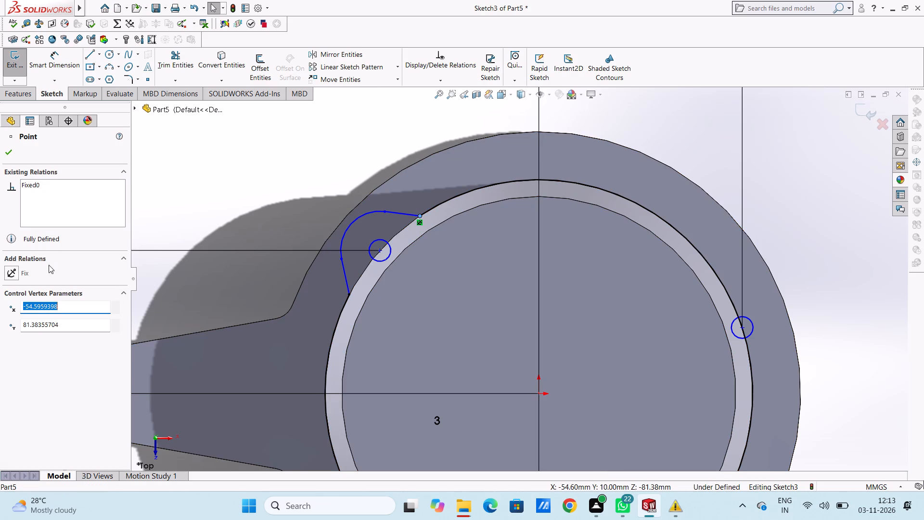
left_click(10, 274)
left_click(232, 196)
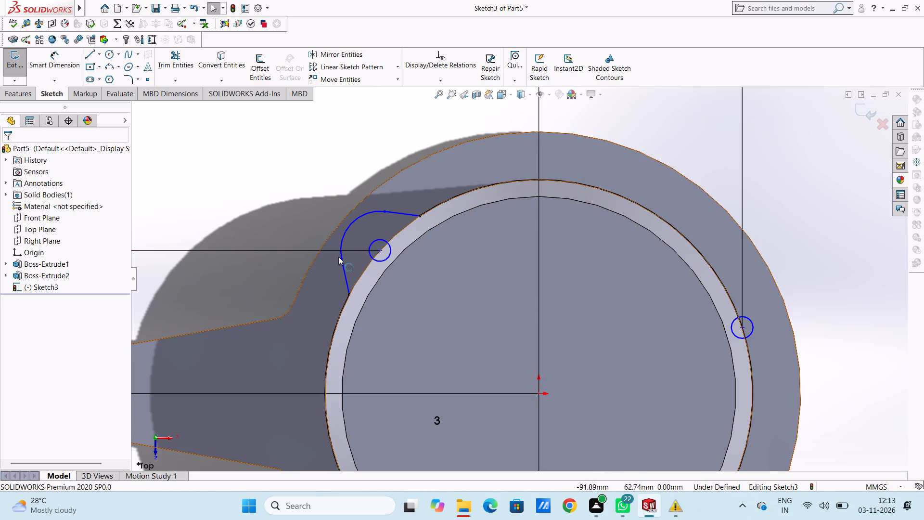
left_click(342, 259)
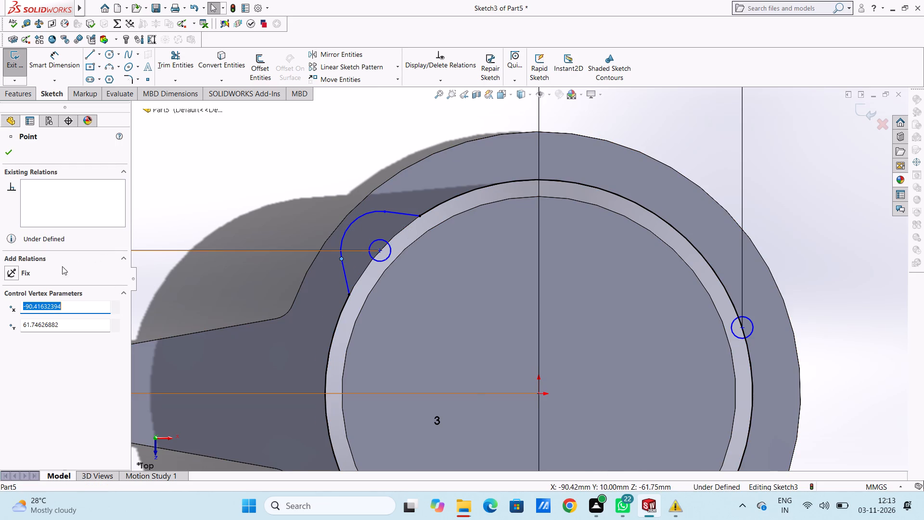
left_click(17, 272)
left_click(215, 202)
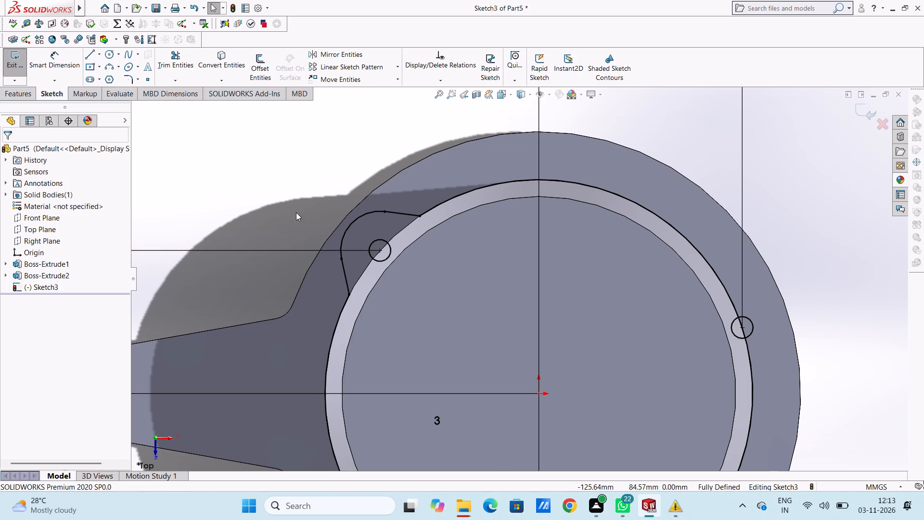
Circular-pattern the lug profile's arc and both tangent lines about the origin as 3 equally spaced instances over 360 degrees.
scroll(482, 240, "up", 5)
scroll(561, 367, "down", 2)
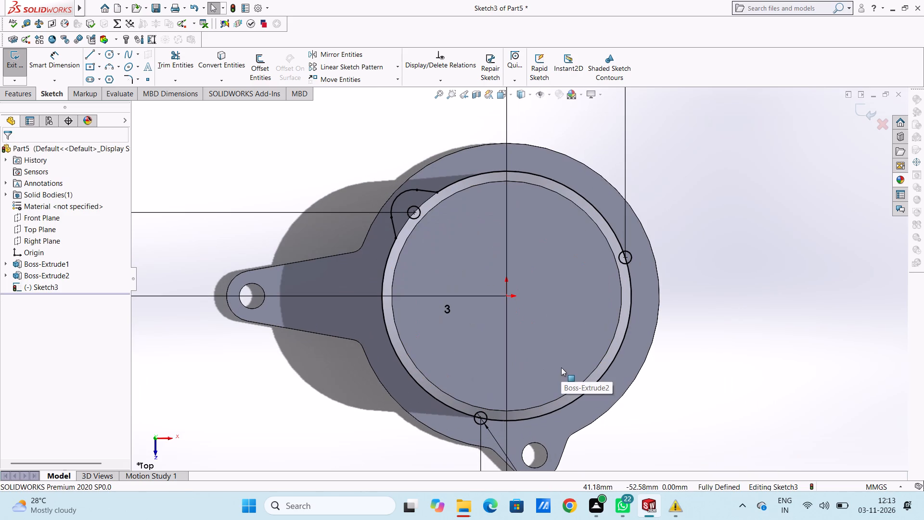
left_click(432, 195)
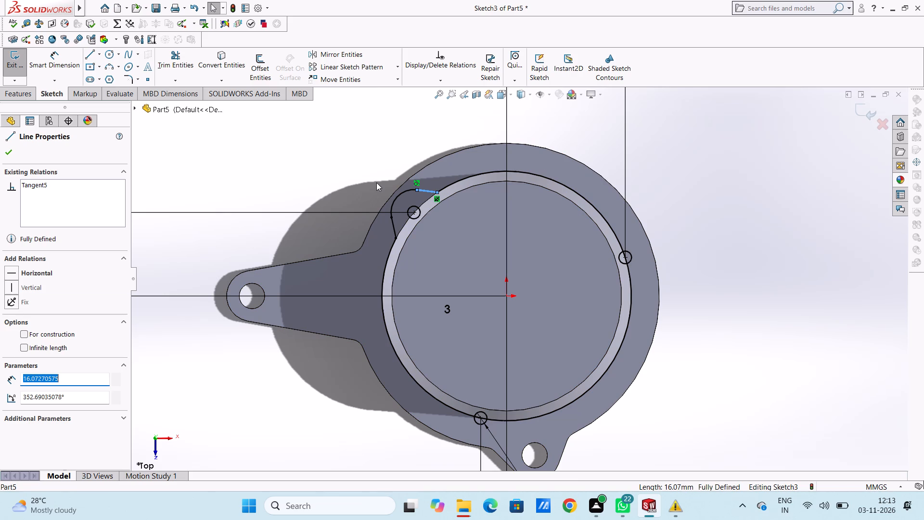
left_click(396, 198, "ctrl")
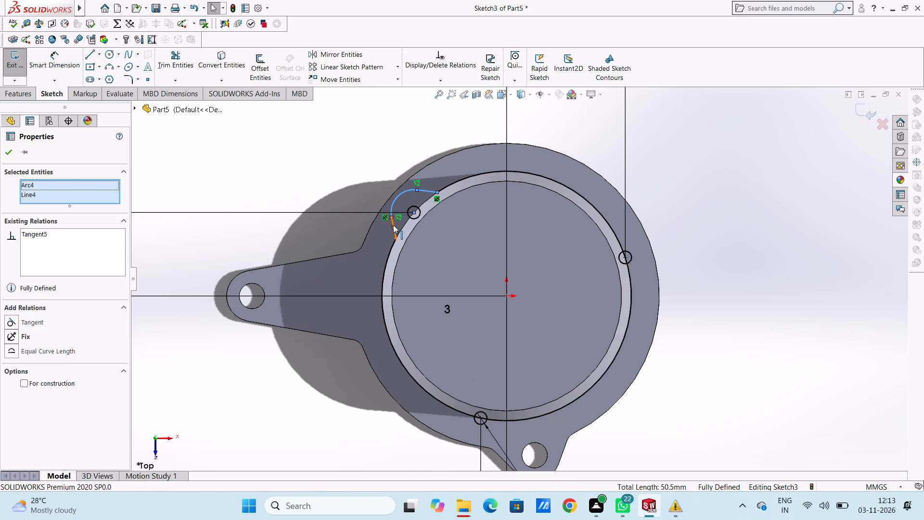
left_click(393, 222, "ctrl")
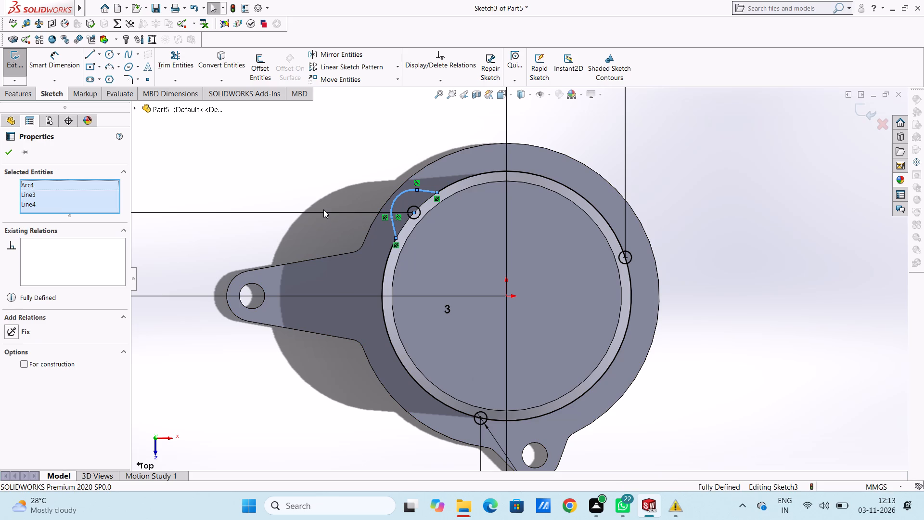
left_click(399, 67)
left_click(372, 91)
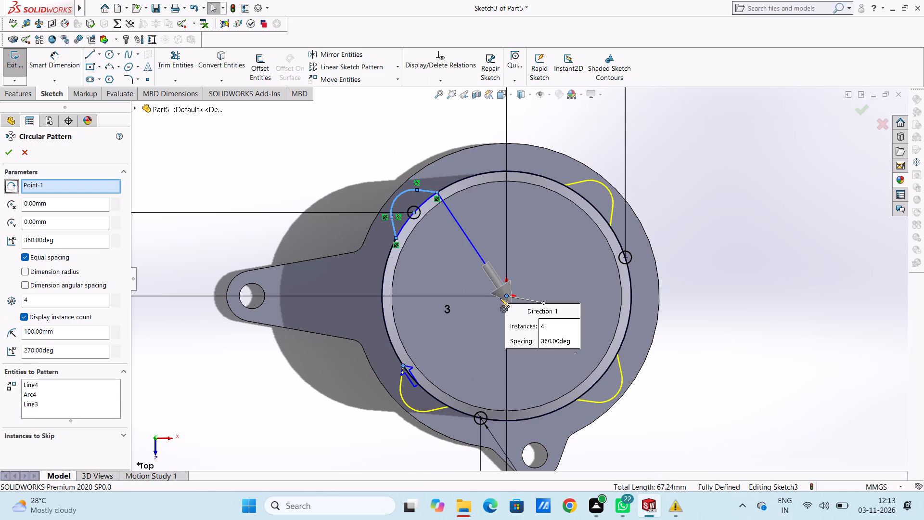
double_click(41, 303)
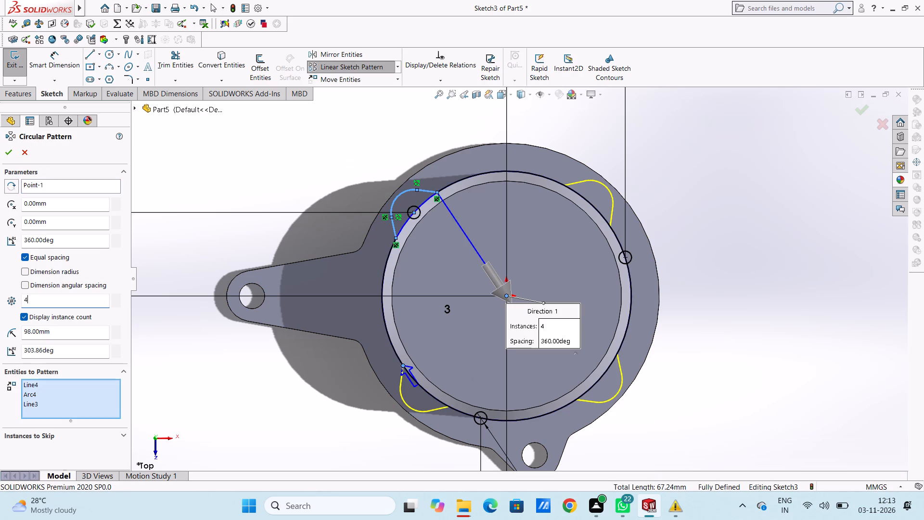
key("3")
key("Return")
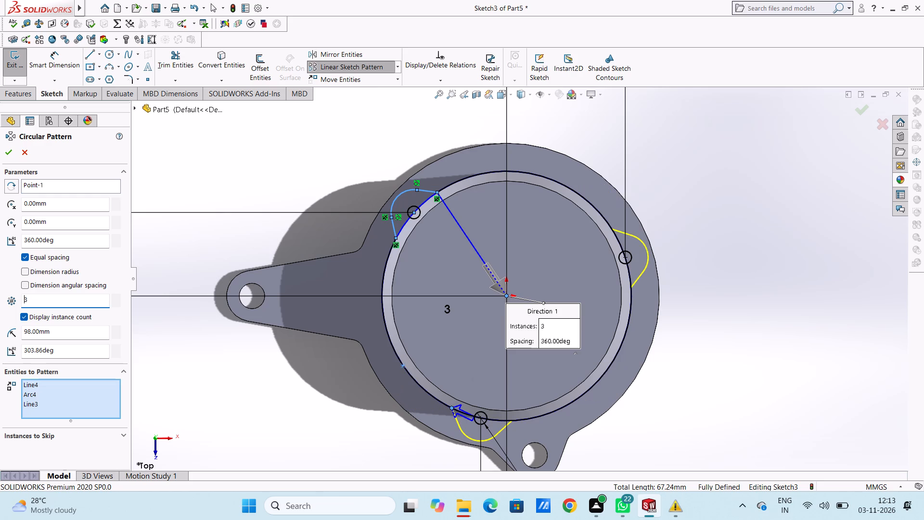
left_click(13, 150)
left_click(184, 200)
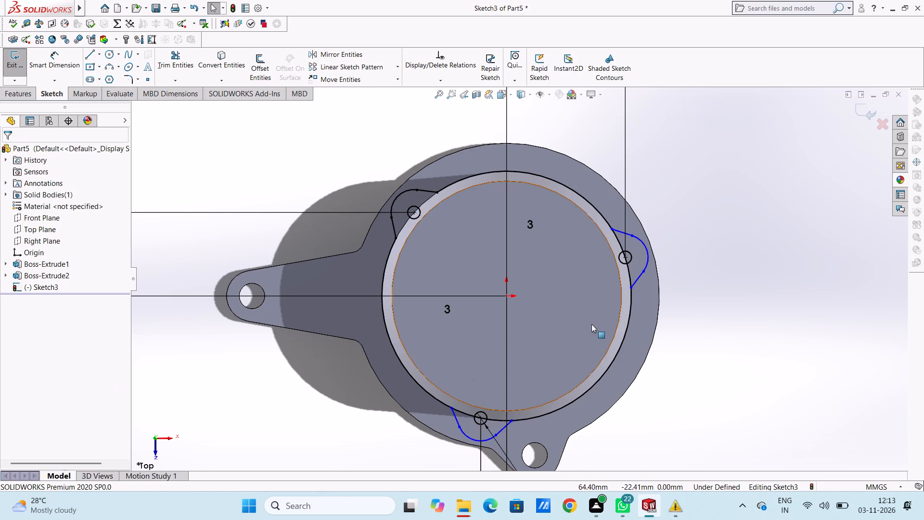
Trim away the 196 mm circle's segments between the tangent lines of the patterned profile nearest the holed lug.
scroll(591, 324, "down", 2)
scroll(591, 324, "up", 2)
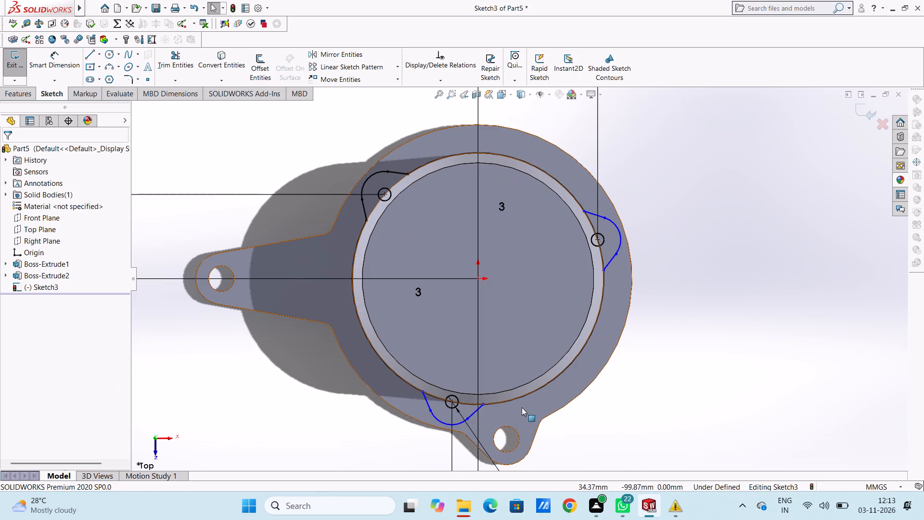
scroll(497, 415, "up", 2)
scroll(495, 423, "down", 4)
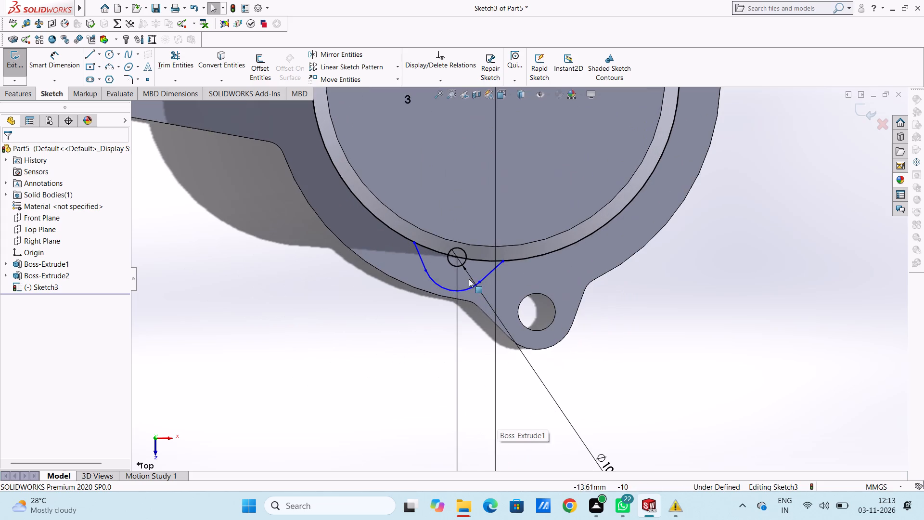
scroll(465, 230, "down", 4)
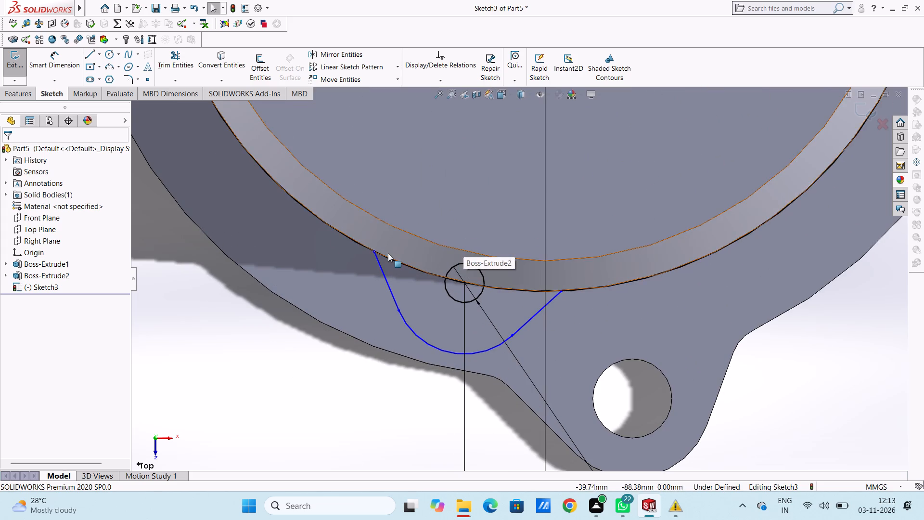
left_click(174, 52)
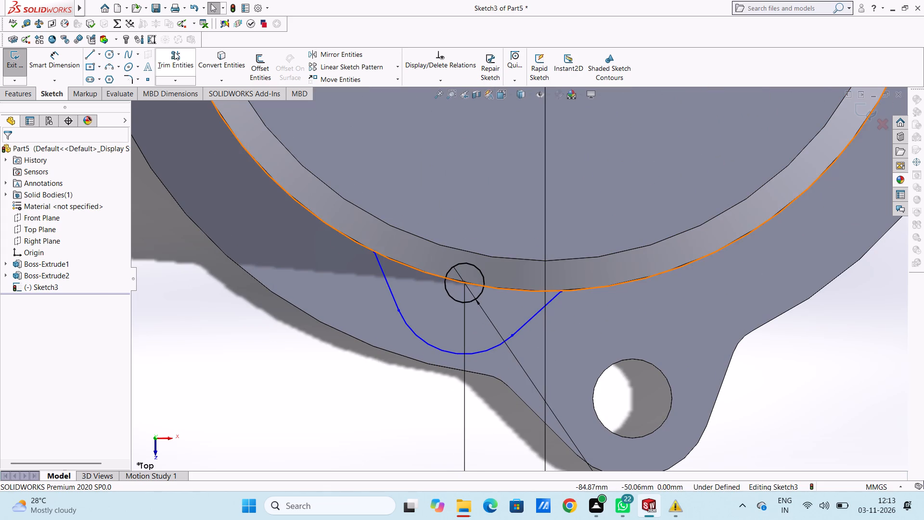
left_click(415, 268)
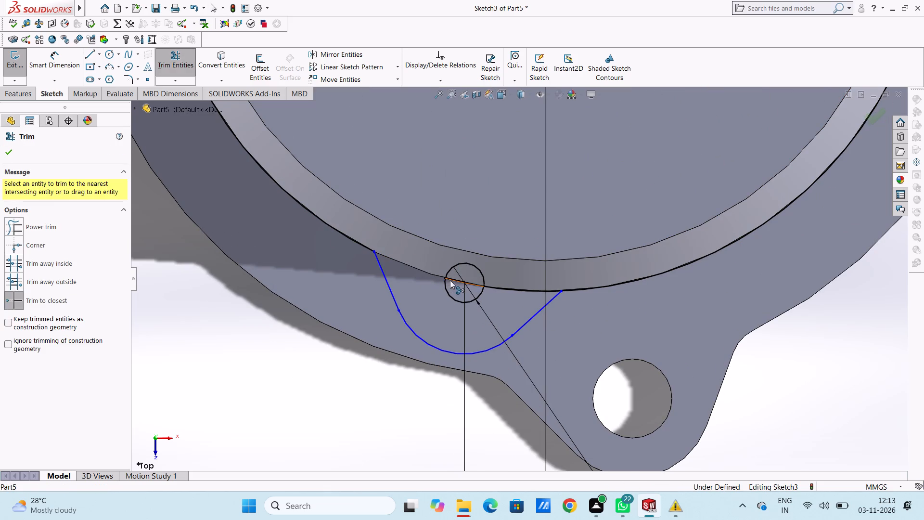
left_click(451, 281)
left_click(500, 289)
Trim away the 196 mm circle's segments between the tangent lines of the patterned profile opposite the arm.
scroll(500, 289, "up", 5)
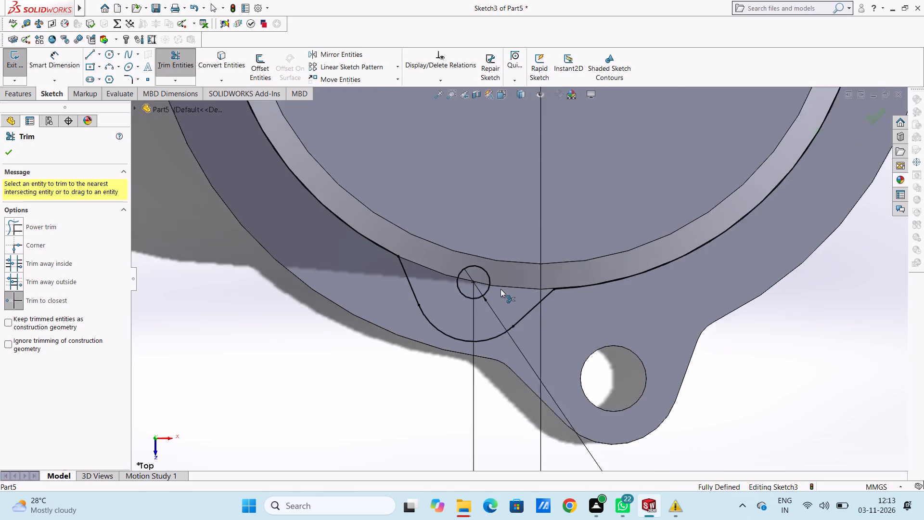
scroll(500, 289, "up", 6)
scroll(526, 230, "down", 5)
scroll(613, 162, "down", 2)
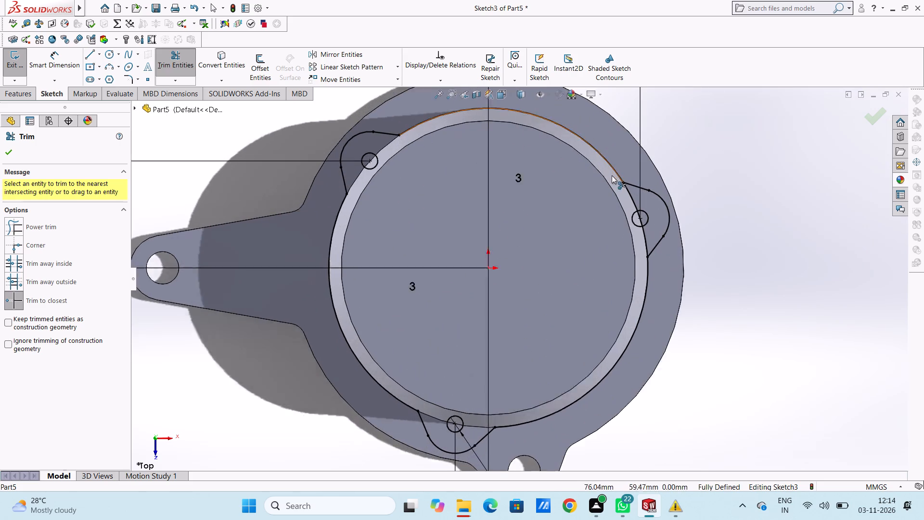
scroll(612, 175, "down", 2)
left_click(630, 228)
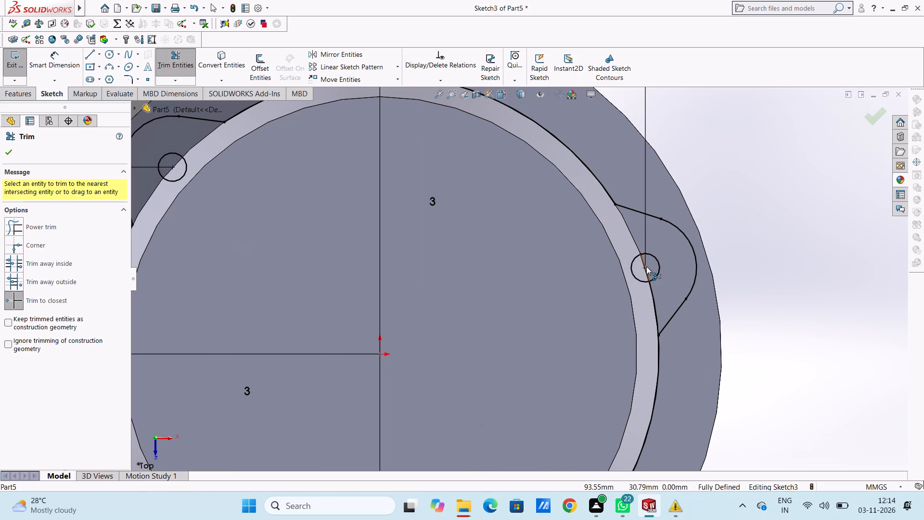
left_click(646, 266)
left_click(652, 298)
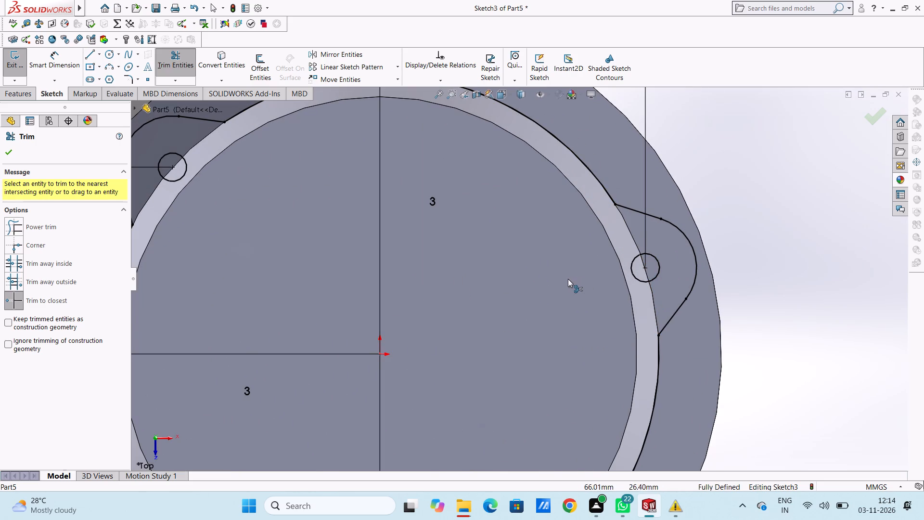
scroll(565, 277, "up", 5)
left_click(10, 149)
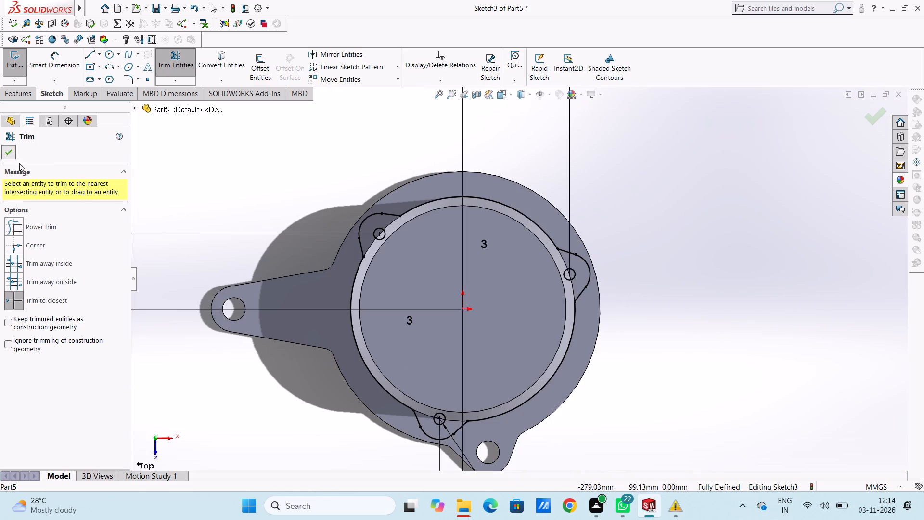
left_click(168, 181)
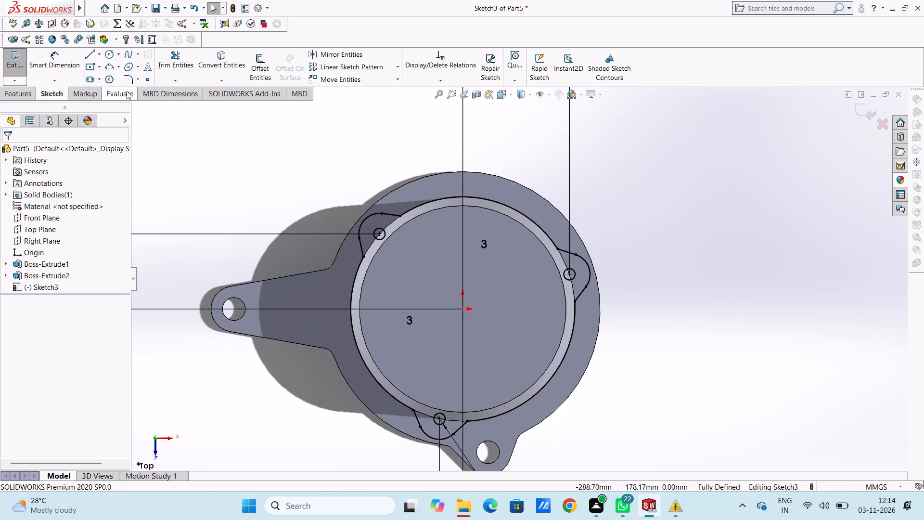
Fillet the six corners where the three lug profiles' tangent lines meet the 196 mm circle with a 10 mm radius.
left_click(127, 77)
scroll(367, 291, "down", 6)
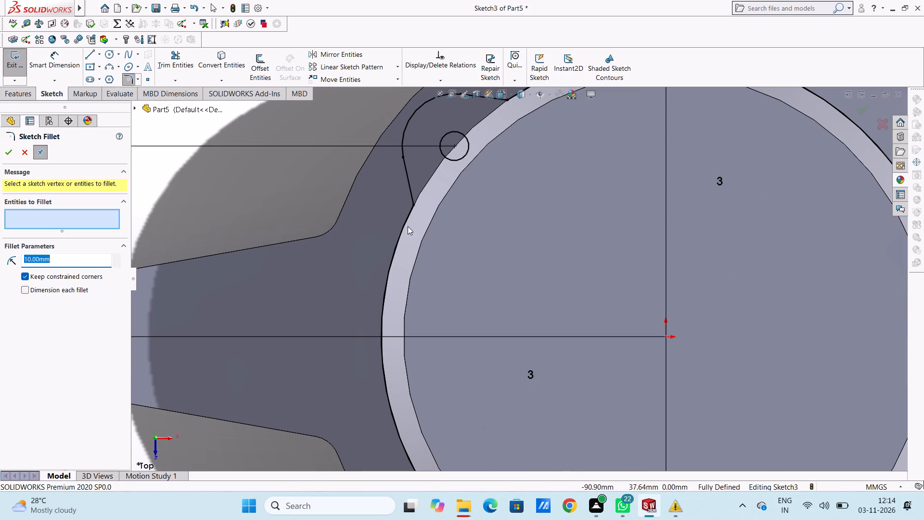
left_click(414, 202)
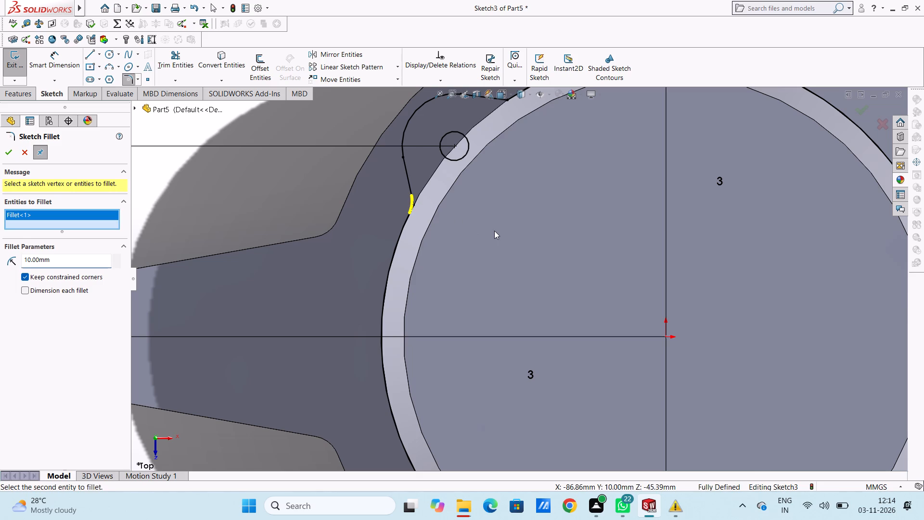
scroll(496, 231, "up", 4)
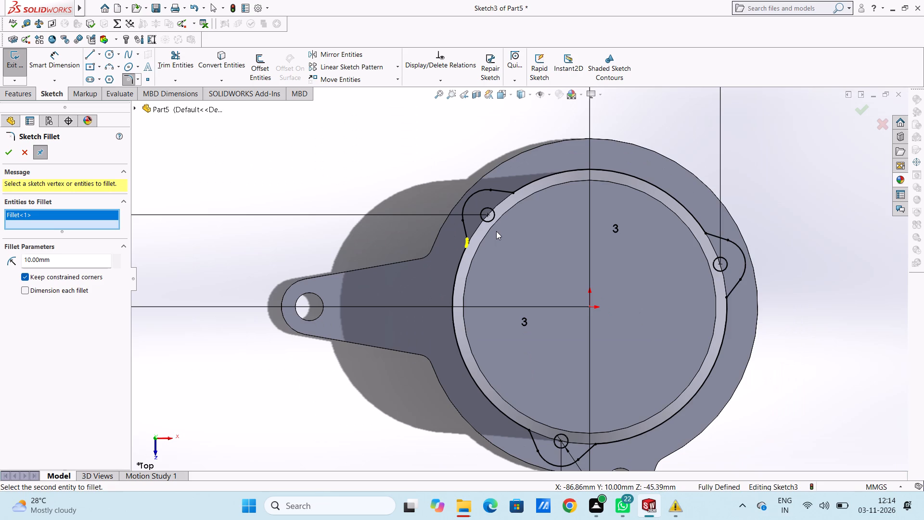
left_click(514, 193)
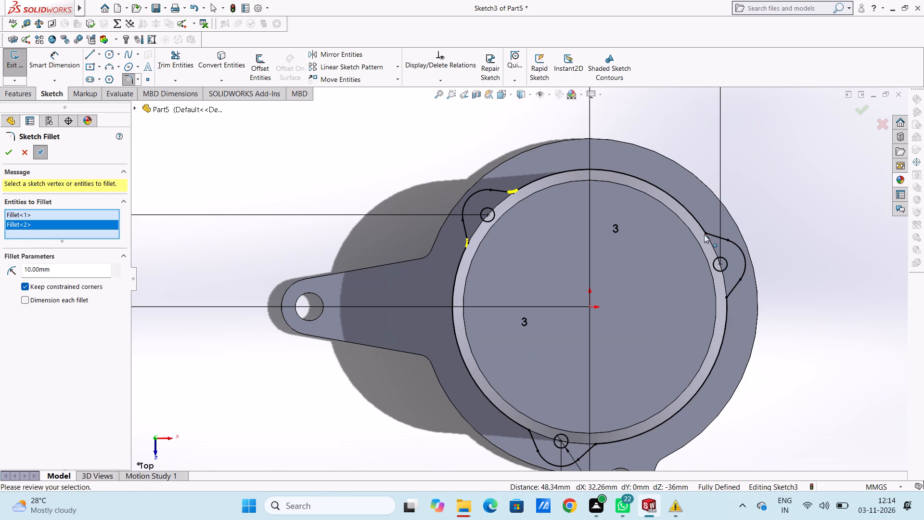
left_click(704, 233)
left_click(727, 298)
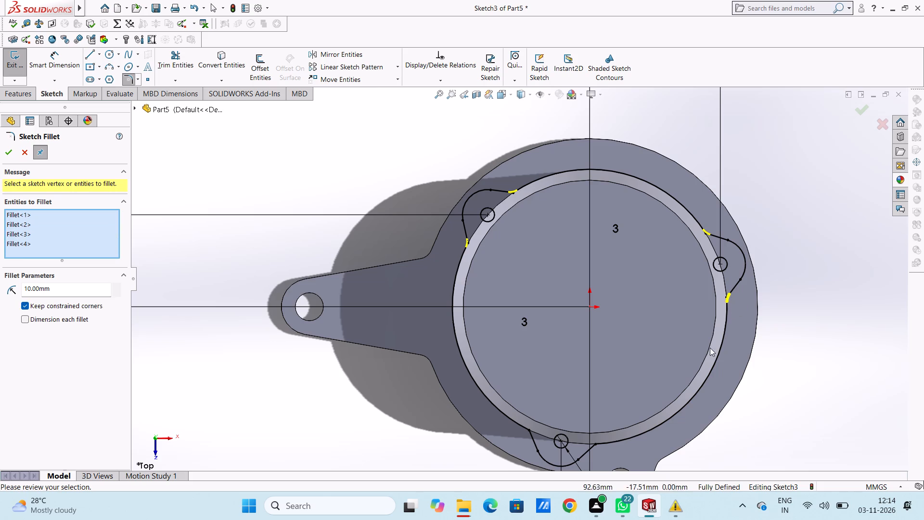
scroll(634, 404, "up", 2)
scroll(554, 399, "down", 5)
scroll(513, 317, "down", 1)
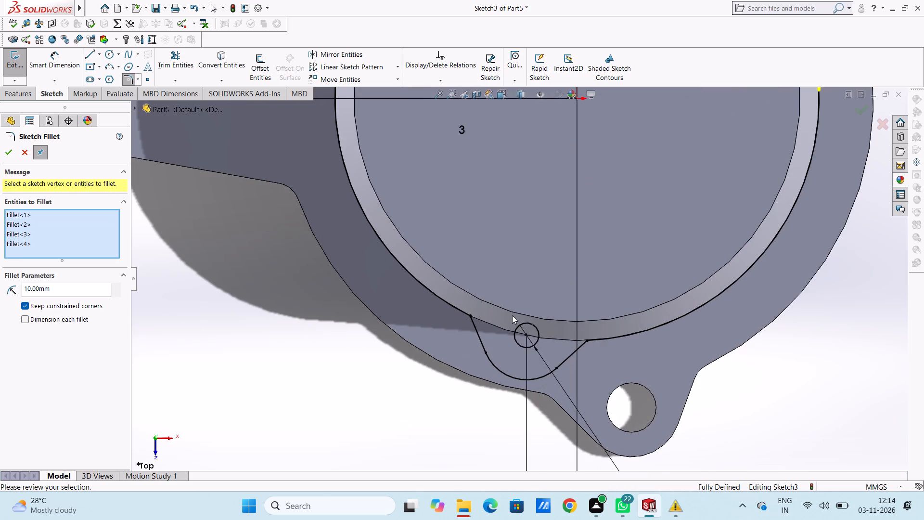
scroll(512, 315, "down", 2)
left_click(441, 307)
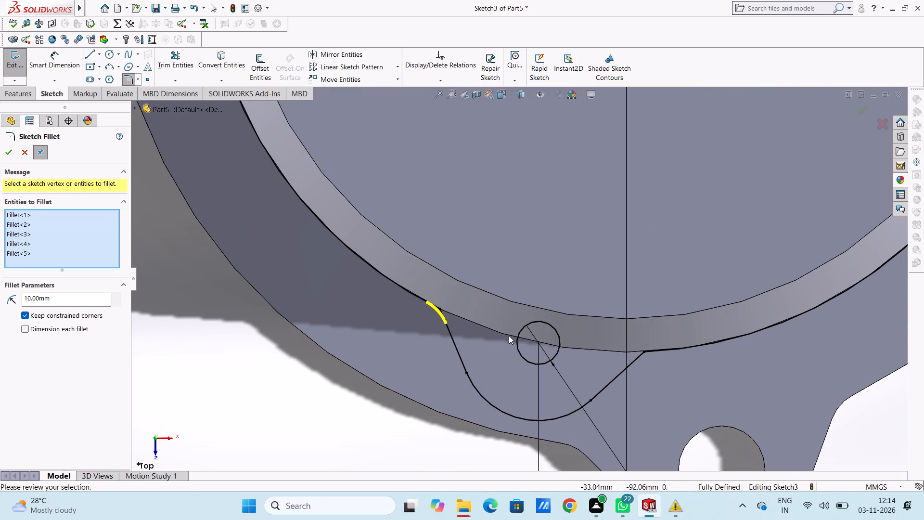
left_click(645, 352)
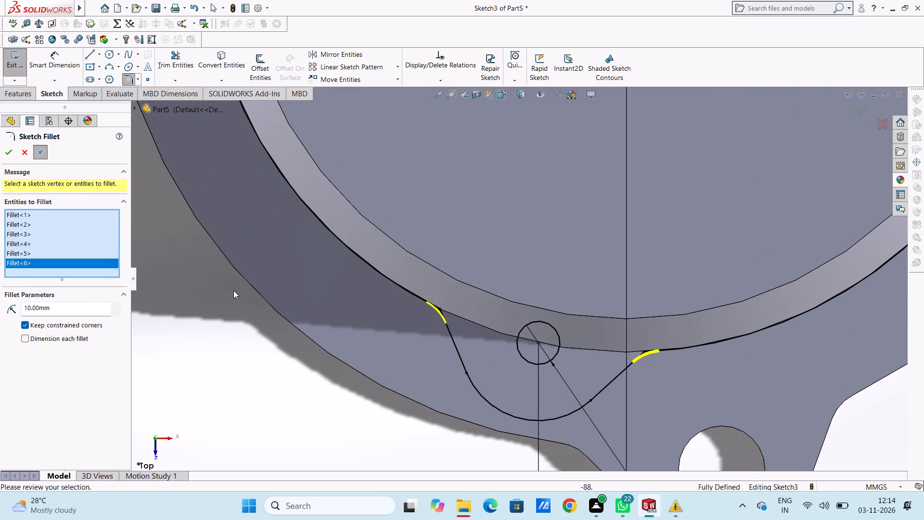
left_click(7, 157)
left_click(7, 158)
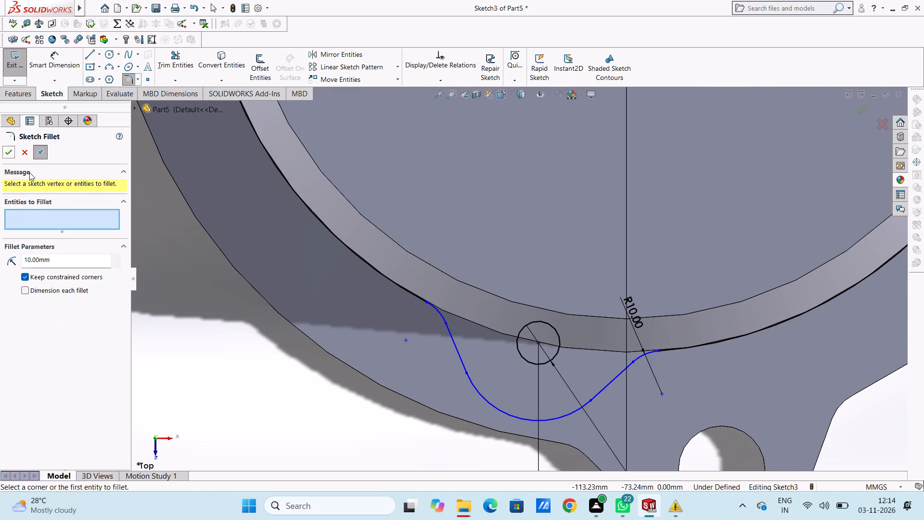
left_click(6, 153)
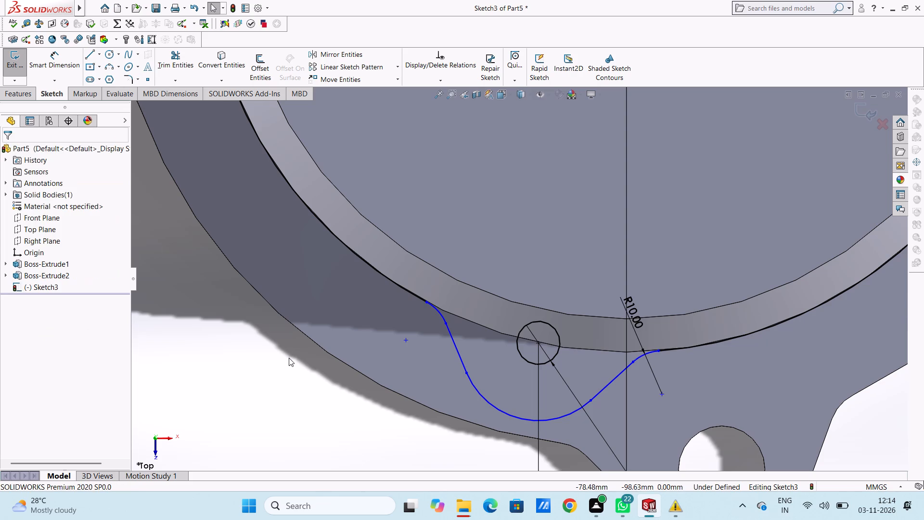
Undo the 10 mm corner fillets, the 196 mm circle trims at the patterned lugs and the circular pattern of the lug profile.
scroll(289, 359, "up", 6)
scroll(358, 323, "up", 2)
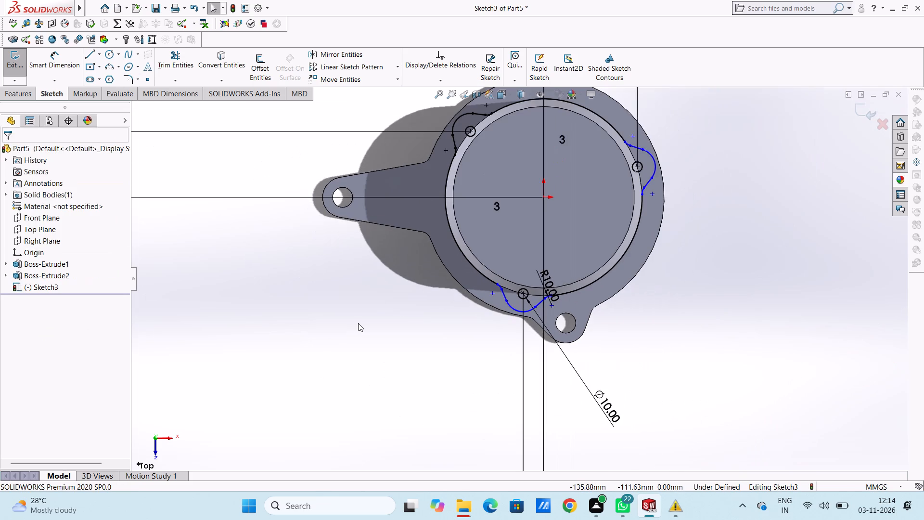
scroll(514, 239, "down", 5)
scroll(523, 247, "up", 6)
scroll(582, 355, "down", 2)
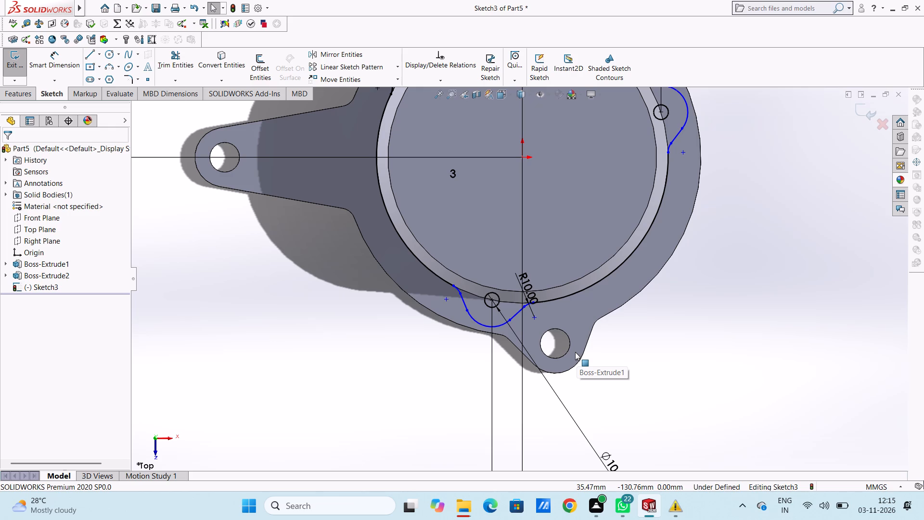
key("ctrl+z")
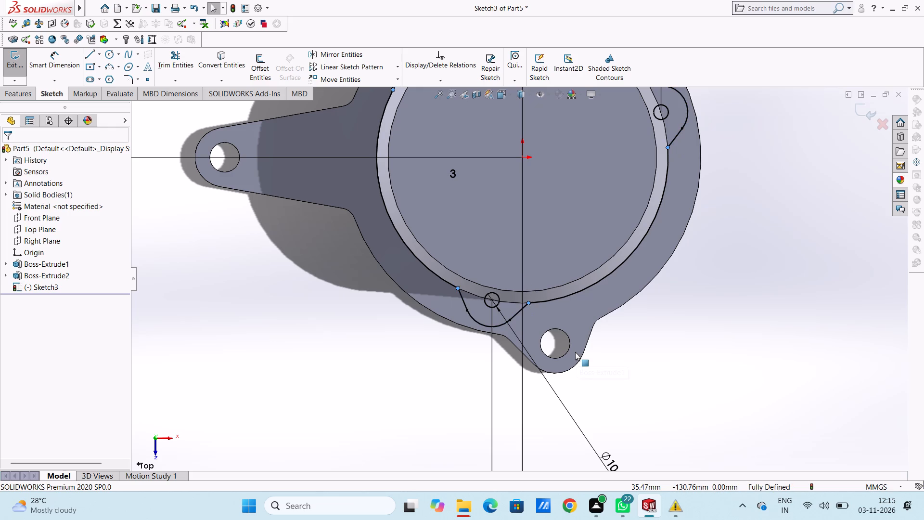
key("ctrl+z")
key("ctrl+z")
key("ctrl+z")
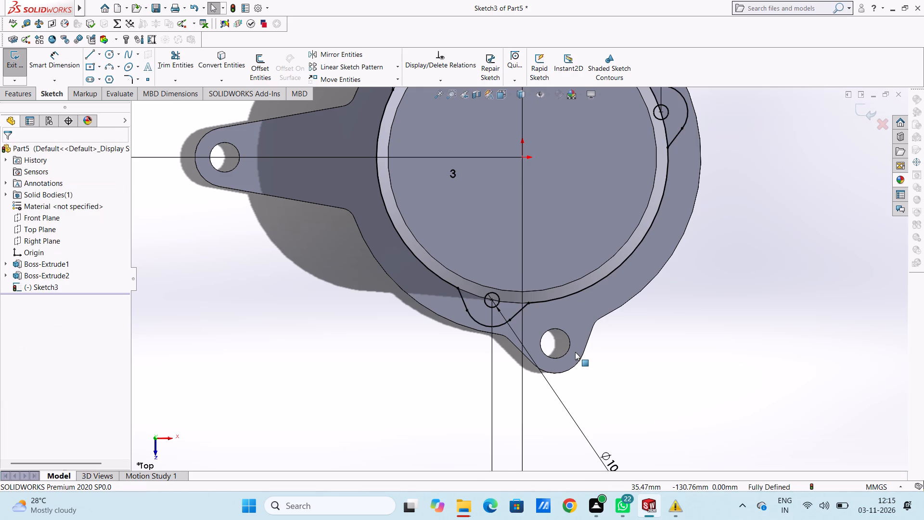
key("ctrl+z")
key("ctrl+z")
key("ctrl+z")
key("ctrl+z")
key("ctrl+z")
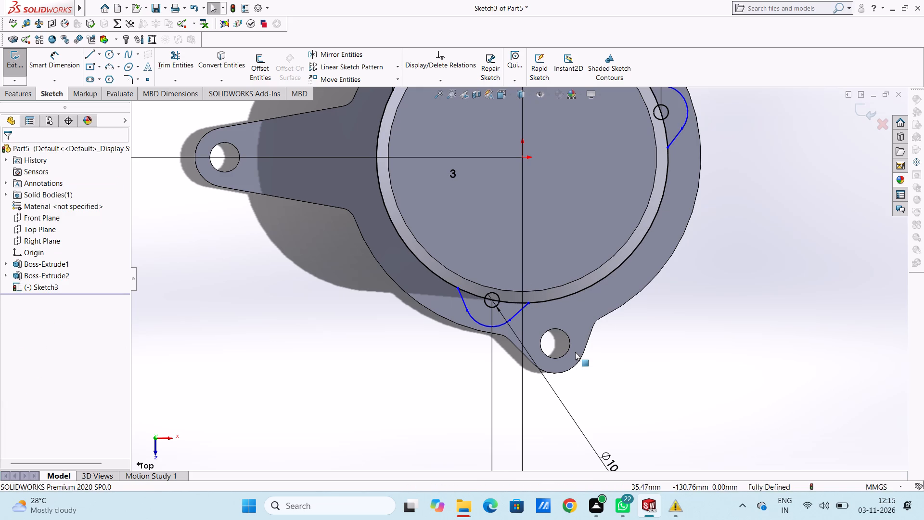
key("ctrl+z")
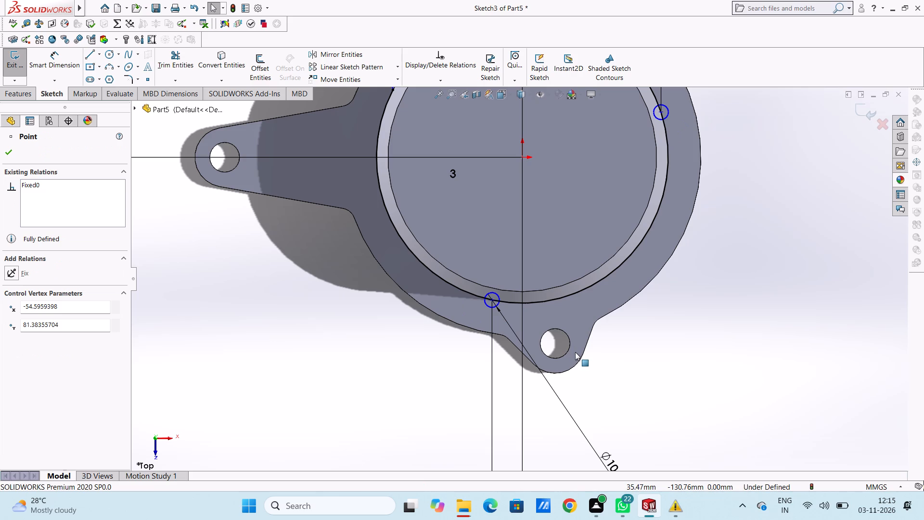
Undo the fixed points and earlier trims back to the full 36 mm circles and the untrimmed tangent lines.
scroll(608, 267, "up", 4)
scroll(523, 184, "down", 5)
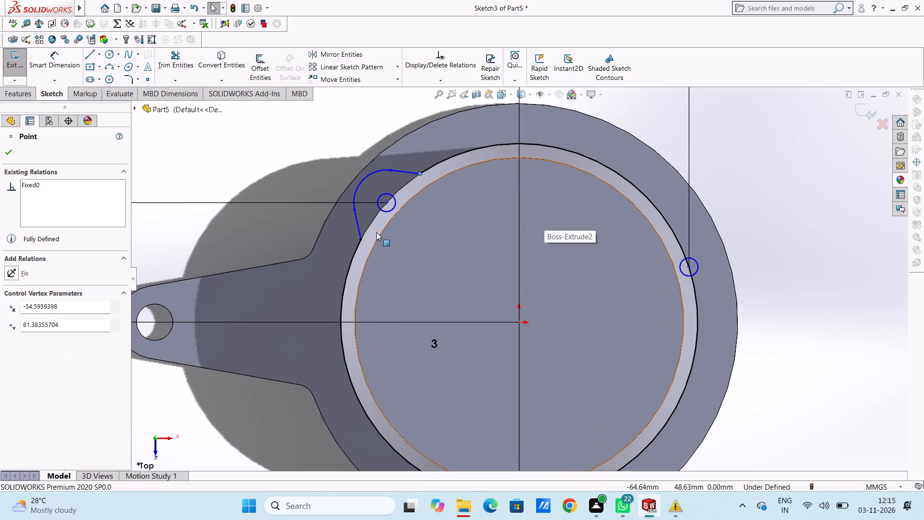
left_click(279, 173)
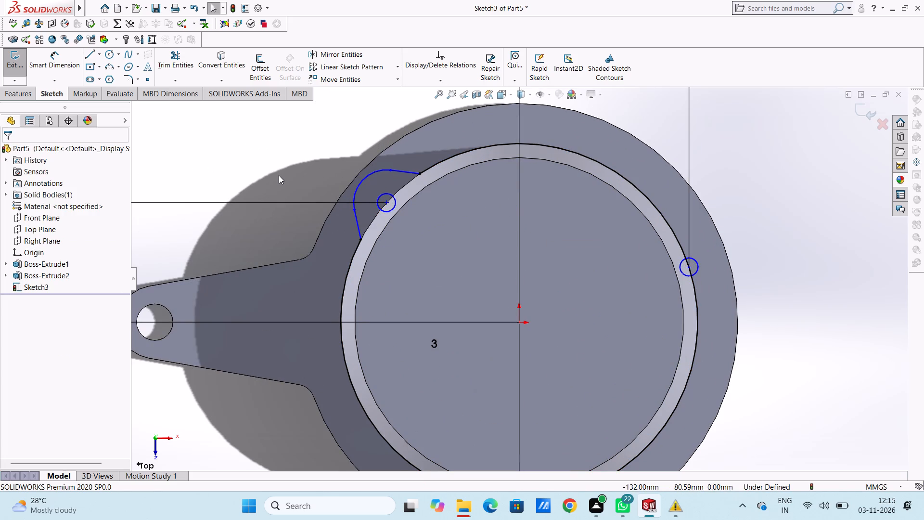
key("ctrl+z")
key("ctrl+z")
key("ctrl+z")
key("ctrl+z")
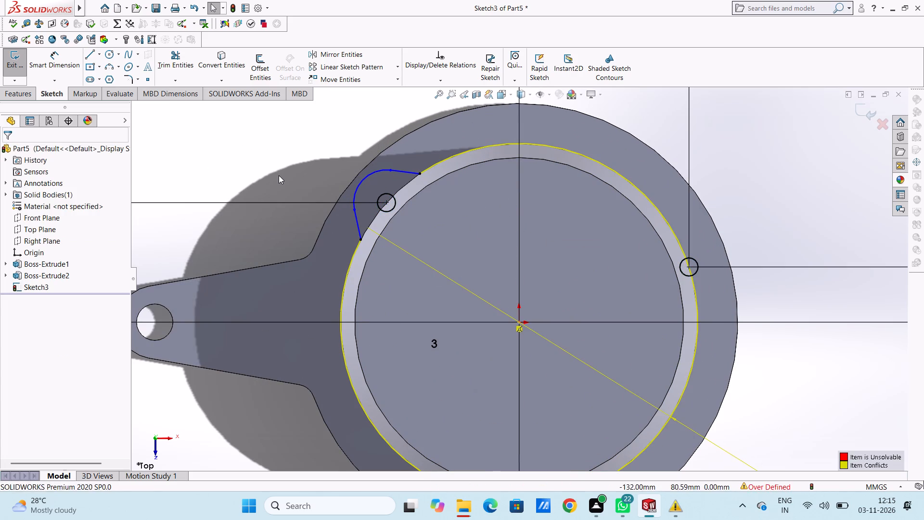
key("ctrl+z")
key("ctrl+z")
key("ctrl+z")
key("ctrl+z")
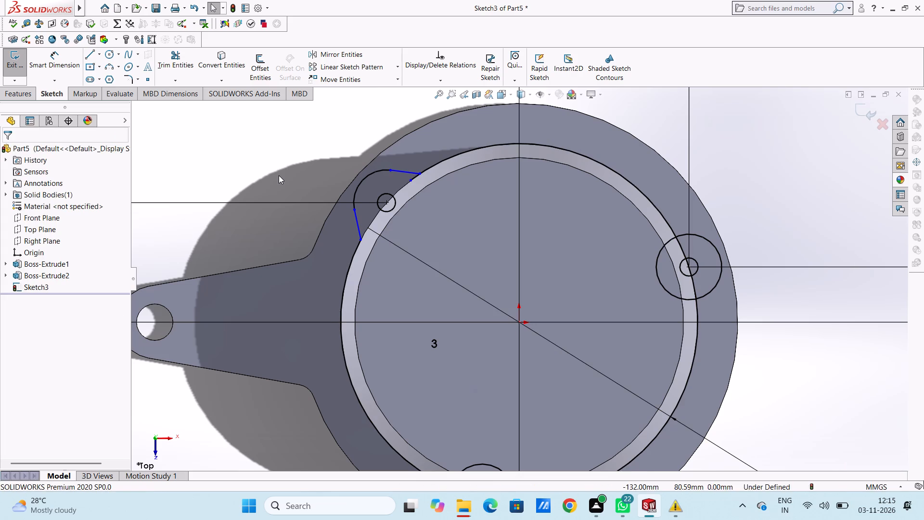
key("ctrl+z")
key("ctrl+z")
key("ctrl+z")
key("ctrl+z")
key("ctrl+z")
key("ctrl+z")
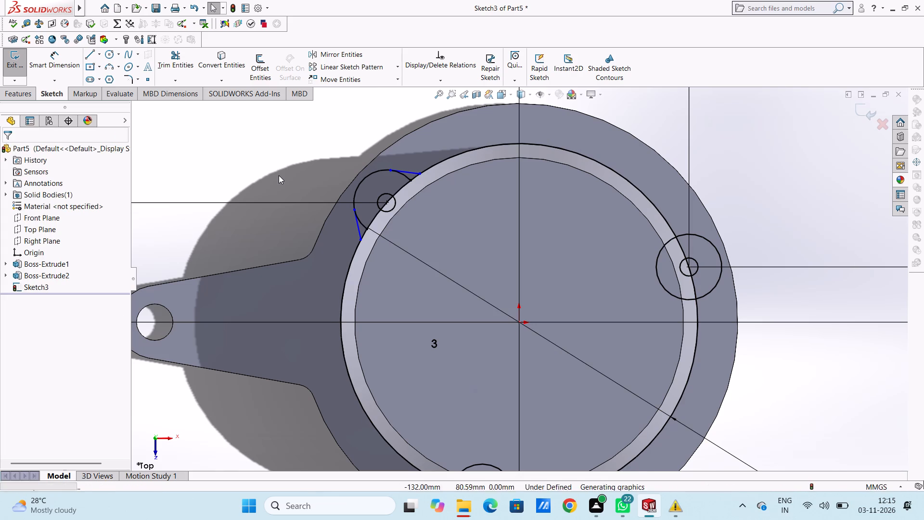
key("ctrl+z")
key("ctrl+z")
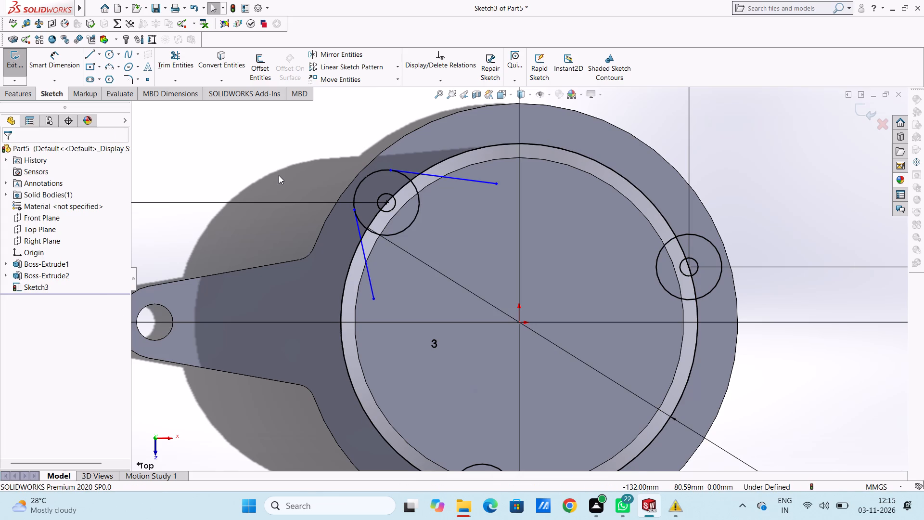
key("ctrl+z")
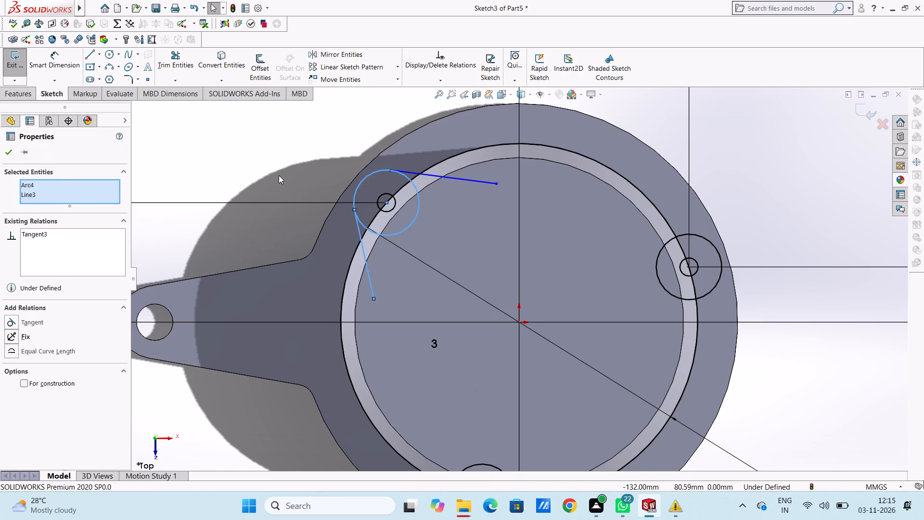
key("ctrl+z")
left_click(279, 175)
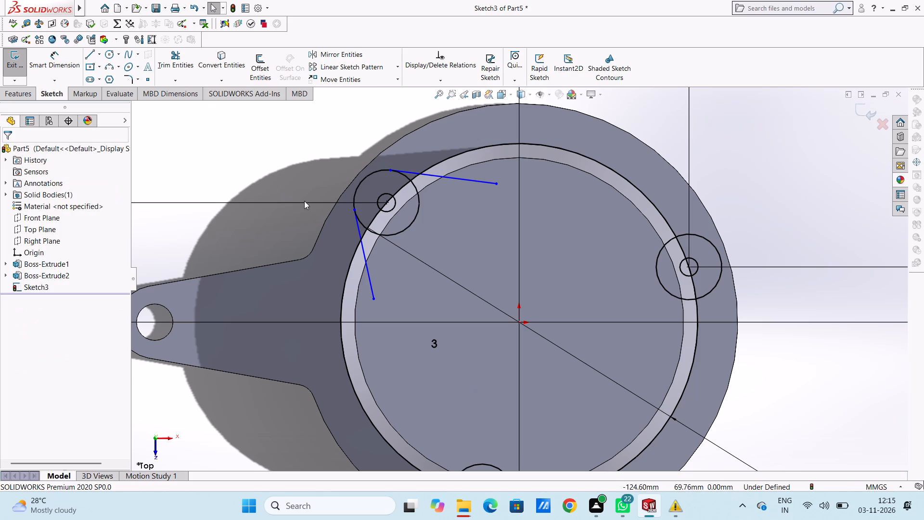
Check that both lines are tangent to the 36 mm circle around the hole nearest the arm.
left_click(359, 233)
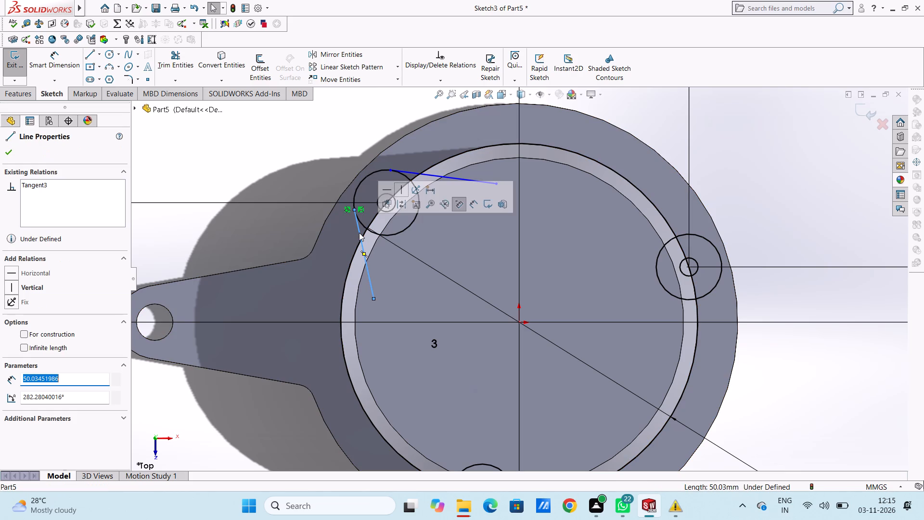
left_click(362, 184, "ctrl")
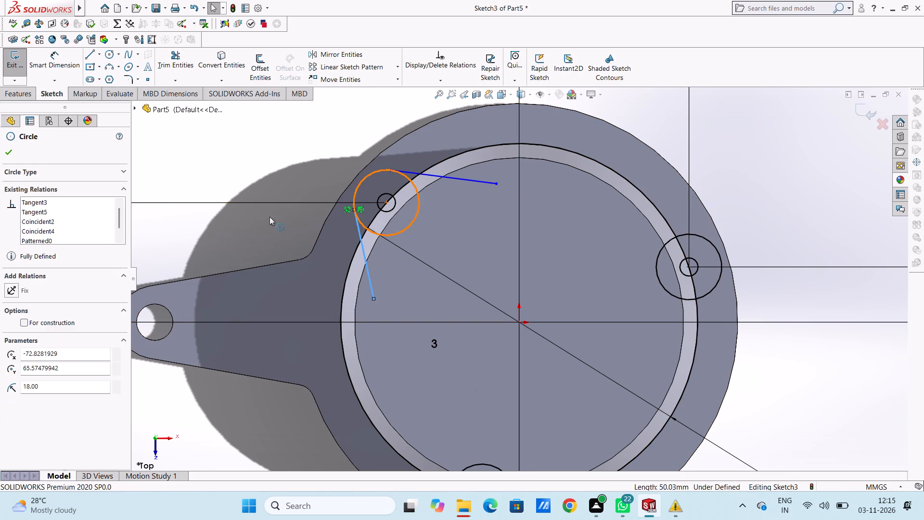
left_click(12, 322)
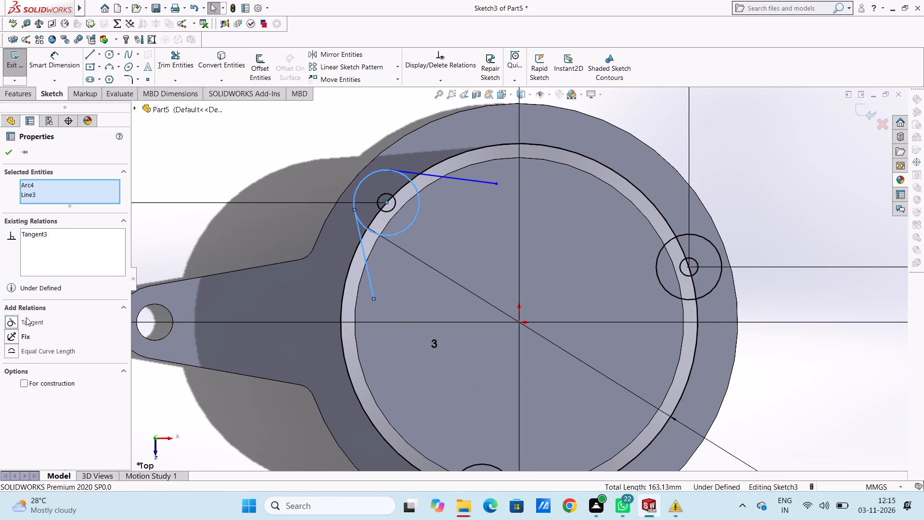
left_click(232, 168)
left_click(464, 179)
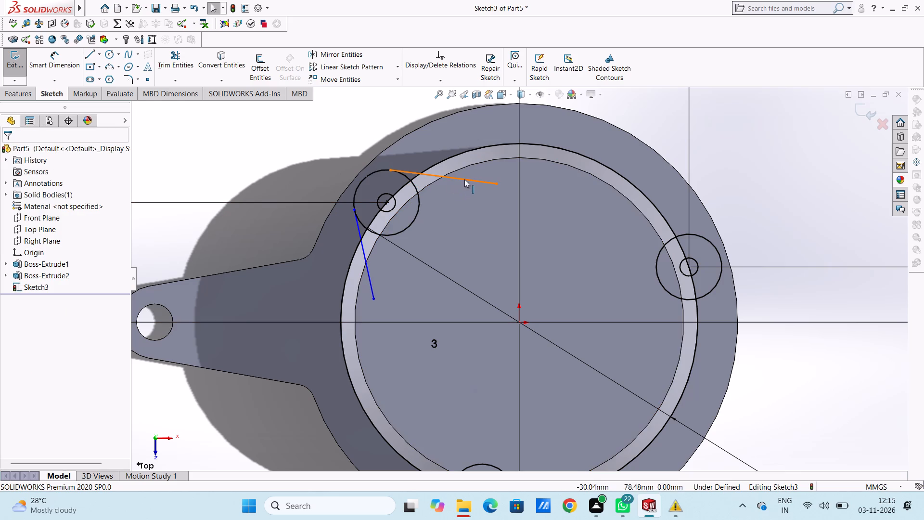
left_click(372, 171, "ctrl")
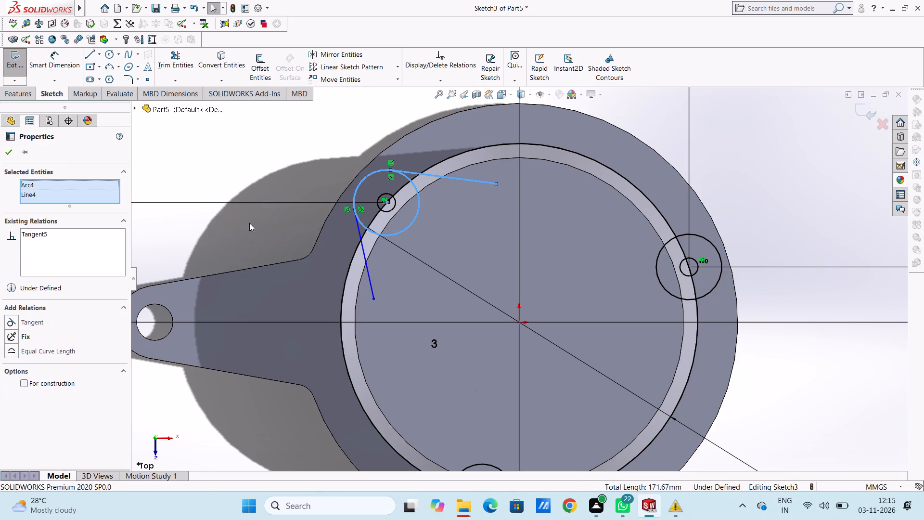
left_click(9, 320)
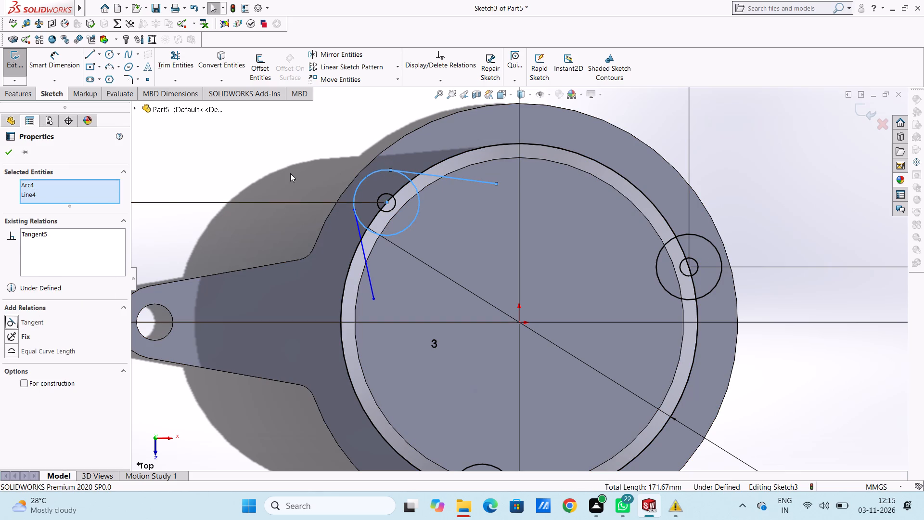
left_click(290, 172)
Sketch a circle of about 90.3 mm radius centred on the origin, along the boss's top edge.
scroll(290, 172, "up", 5)
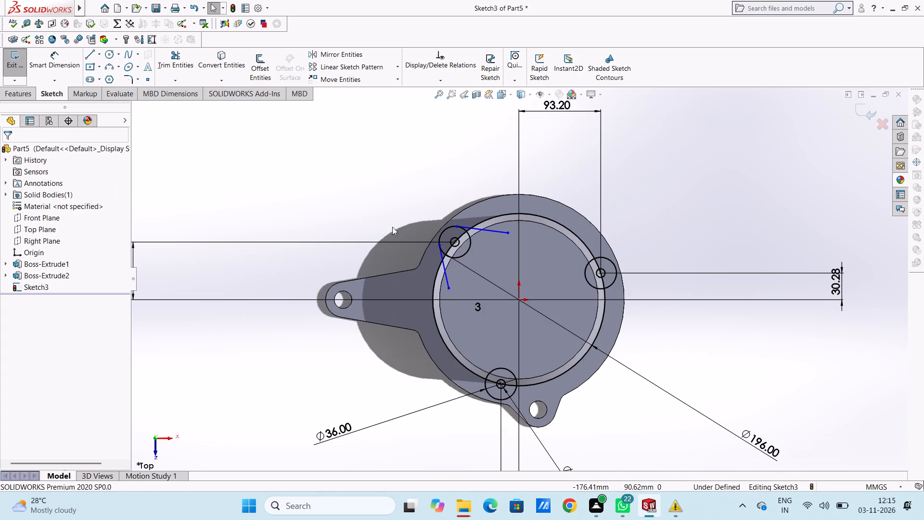
scroll(531, 254, "down", 1)
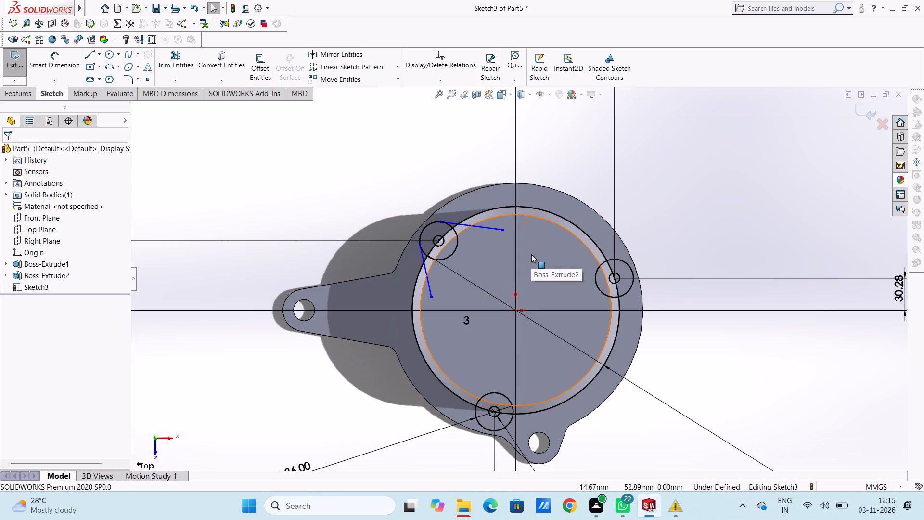
left_click(108, 49)
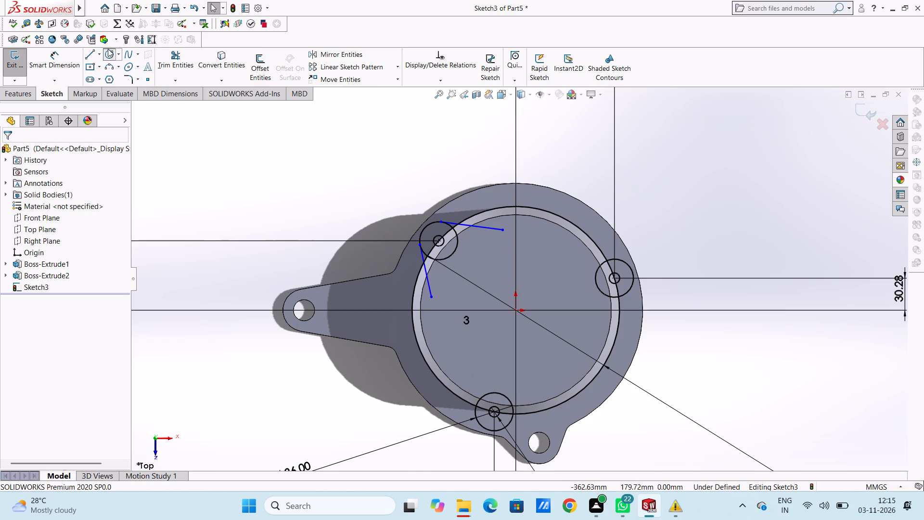
left_click(518, 312)
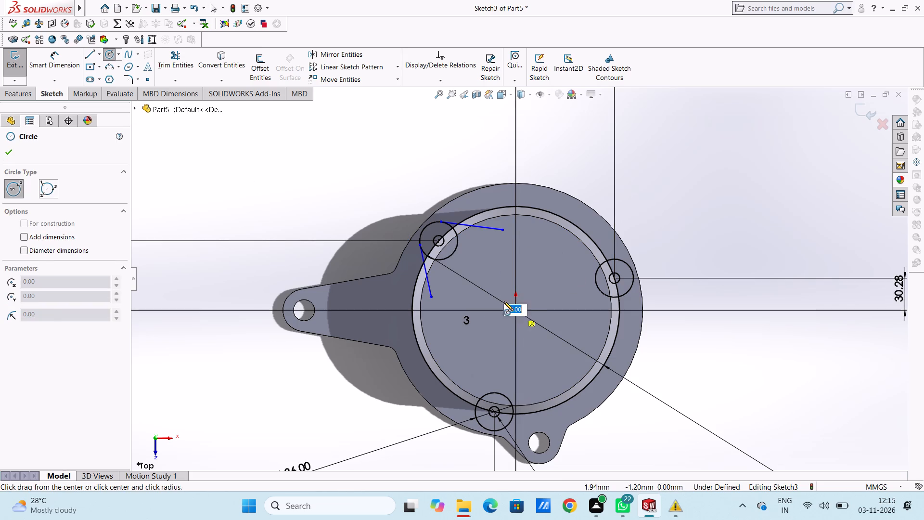
left_click(450, 240)
right_click(776, 158)
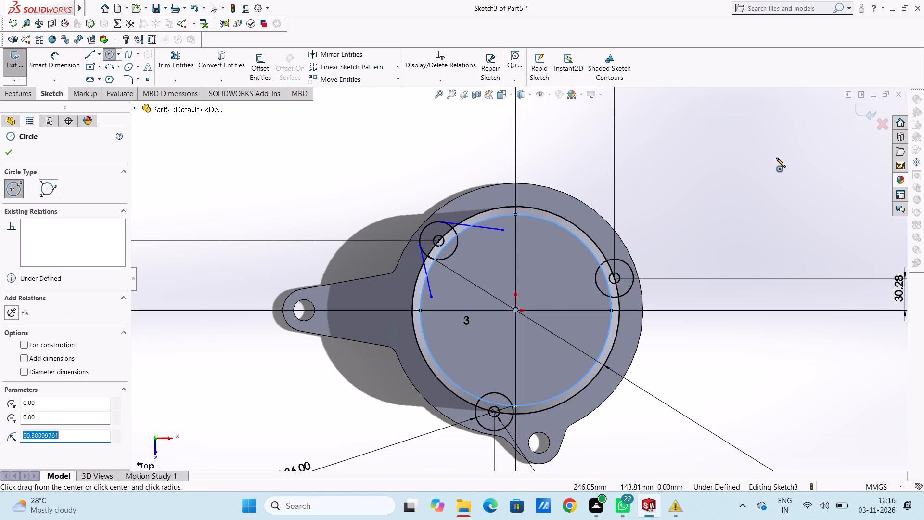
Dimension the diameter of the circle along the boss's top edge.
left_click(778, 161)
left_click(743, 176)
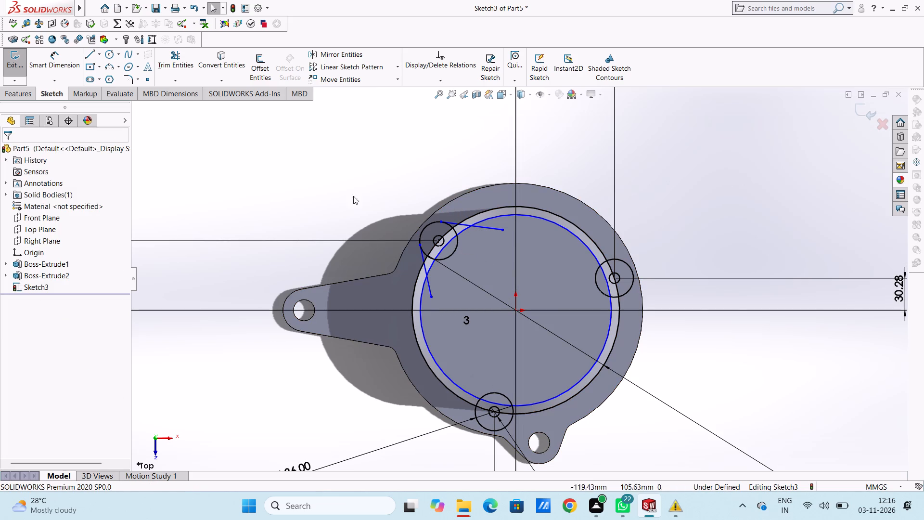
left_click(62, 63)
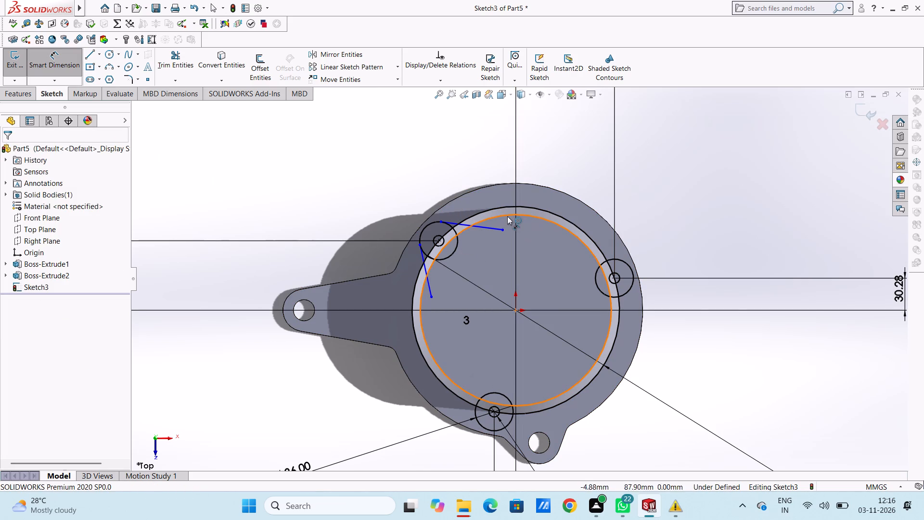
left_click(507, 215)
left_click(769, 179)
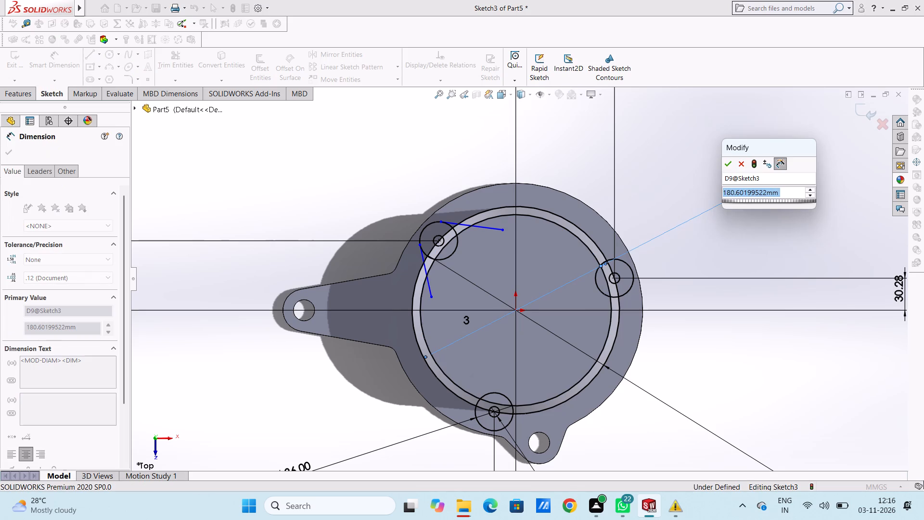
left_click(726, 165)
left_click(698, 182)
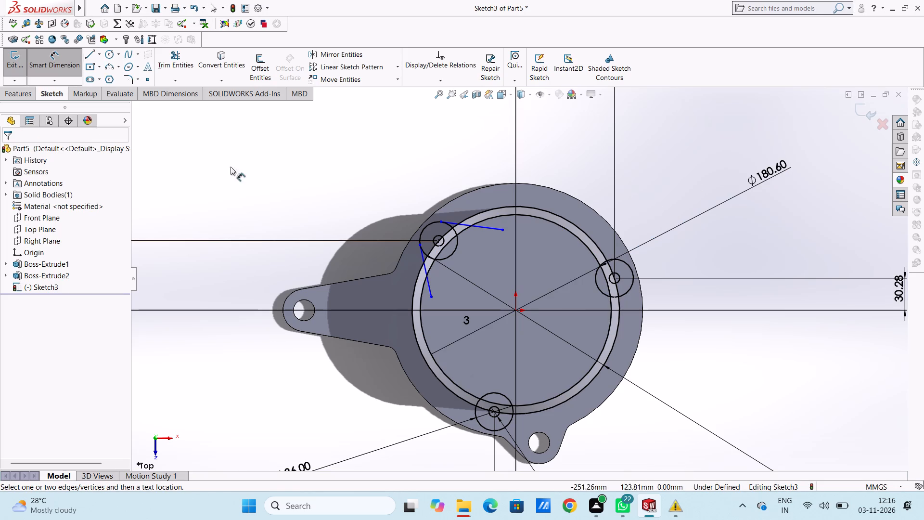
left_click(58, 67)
Trim the 36 mm circle nearest the arm, both large circles between the tangent lines, and the line ends inside the inner circle.
left_click(182, 57)
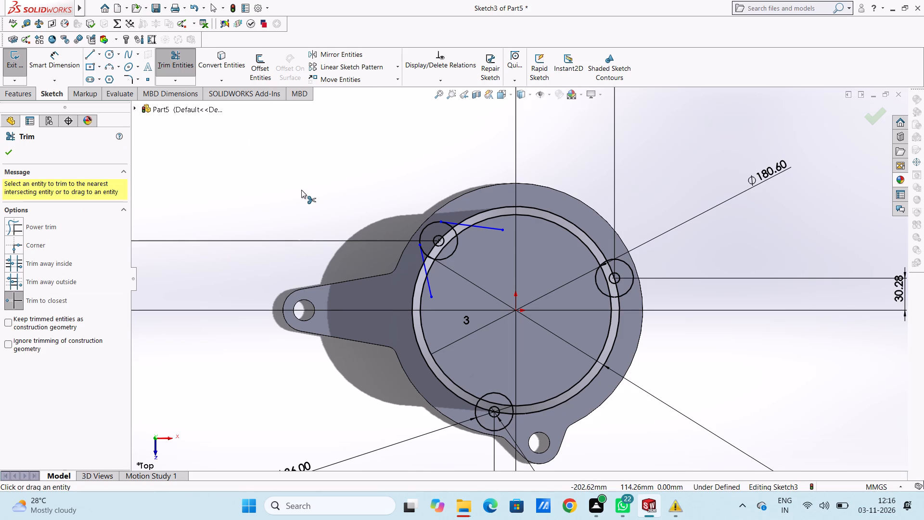
scroll(444, 278, "down", 4)
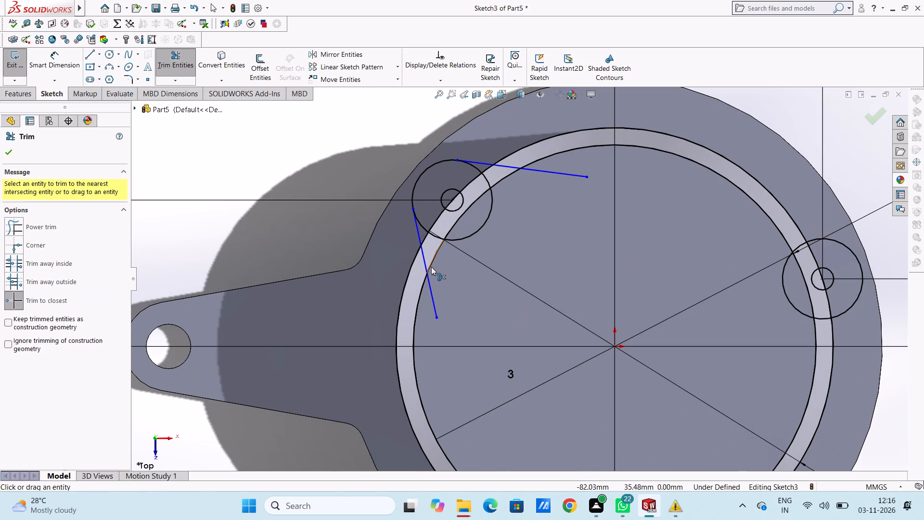
left_click(425, 239)
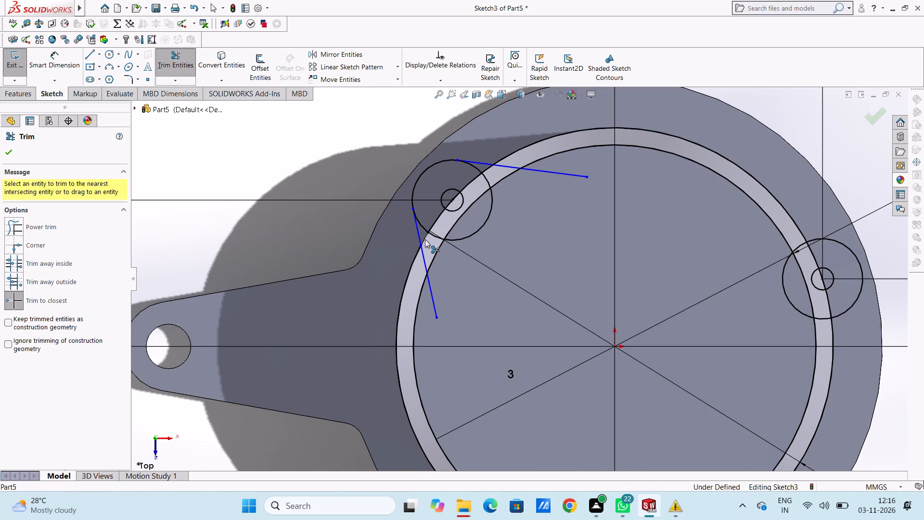
left_click(429, 231)
left_click(426, 230)
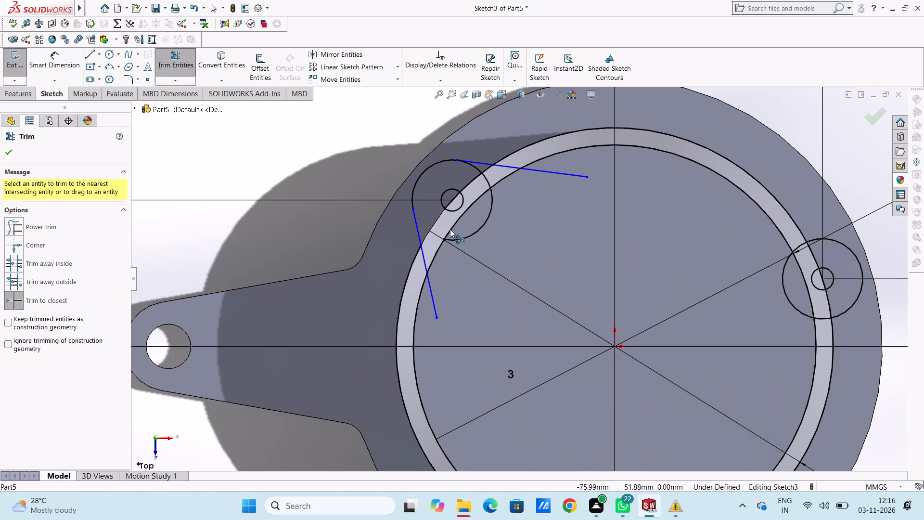
left_click(467, 235)
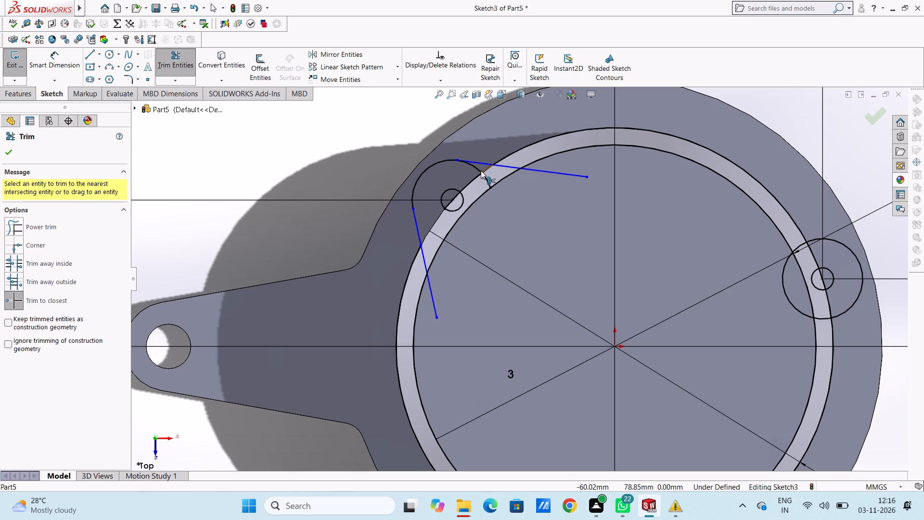
left_click(481, 172)
left_click(481, 173)
left_click(480, 171)
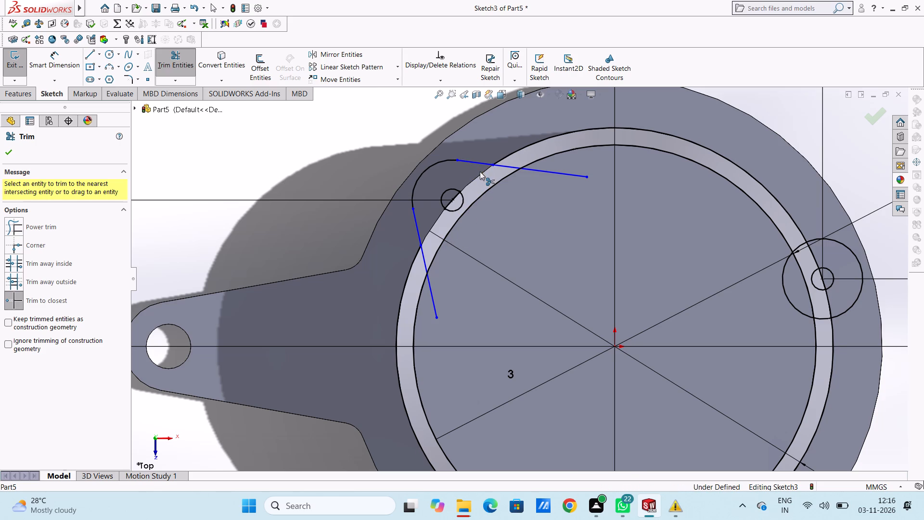
left_click(453, 200)
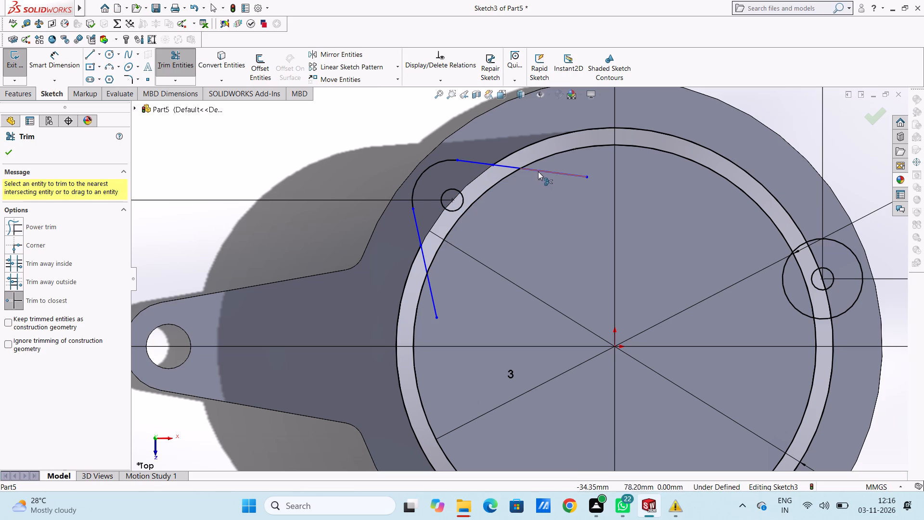
left_click(539, 171)
left_click(437, 311)
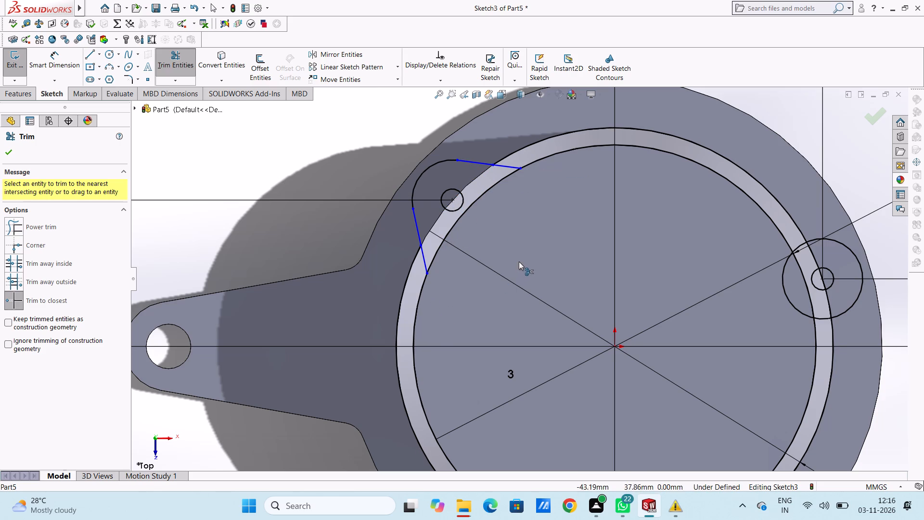
left_click(13, 156)
left_click(218, 168)
Delete the remaining arc of the 196 mm circle.
scroll(533, 254, "up", 3)
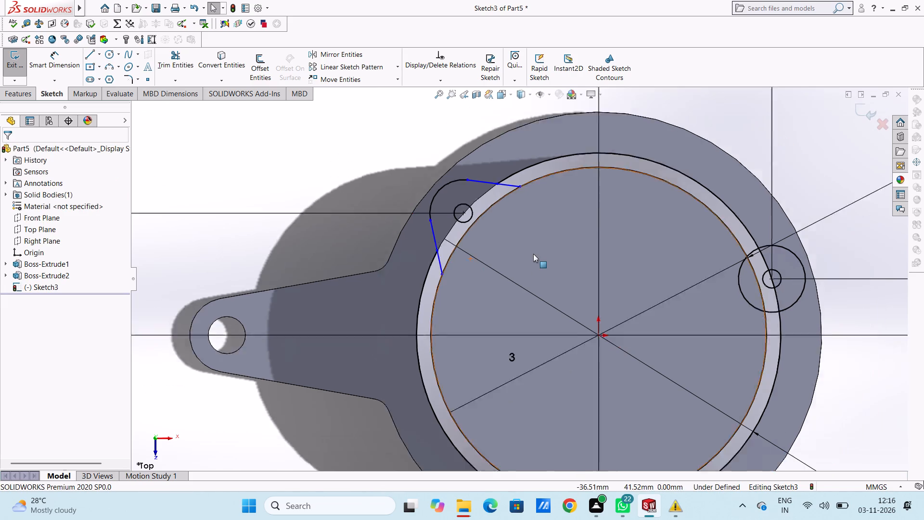
scroll(533, 254, "up", 2)
scroll(598, 331, "down", 2)
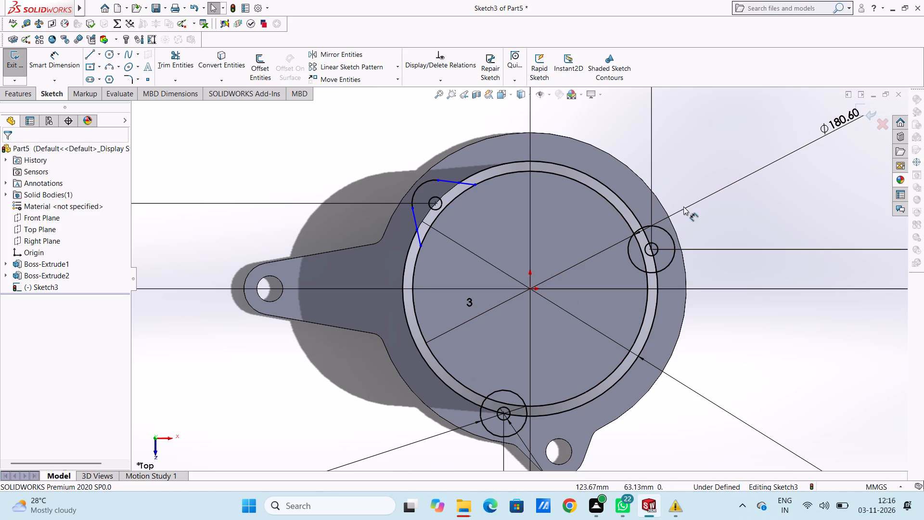
left_click(616, 195)
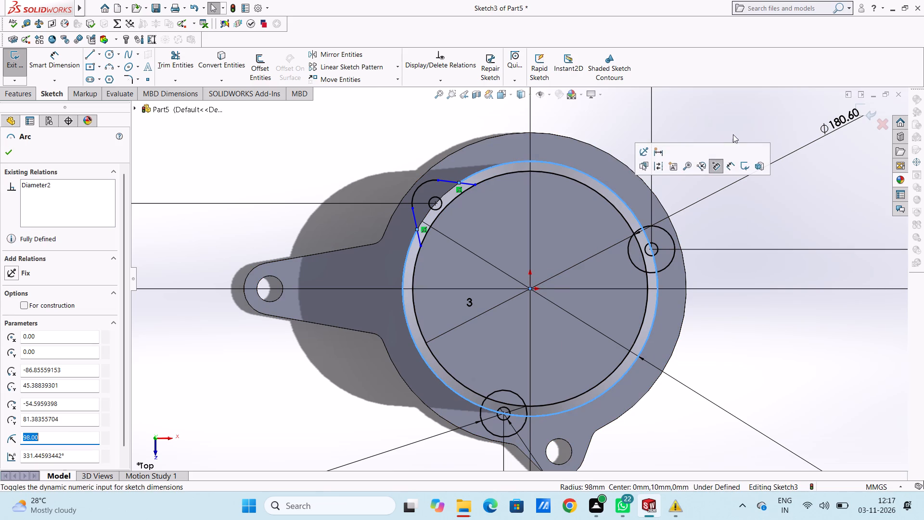
right_click(744, 118)
left_click(769, 260)
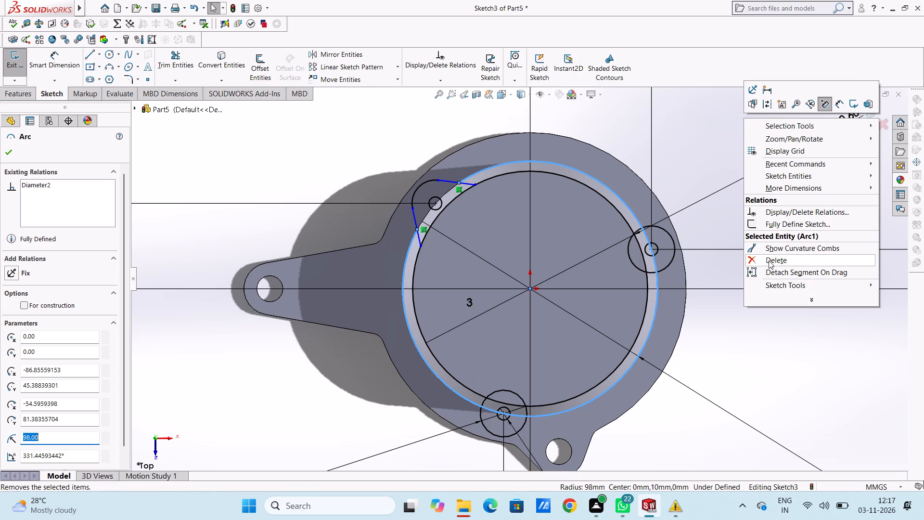
left_click(390, 254)
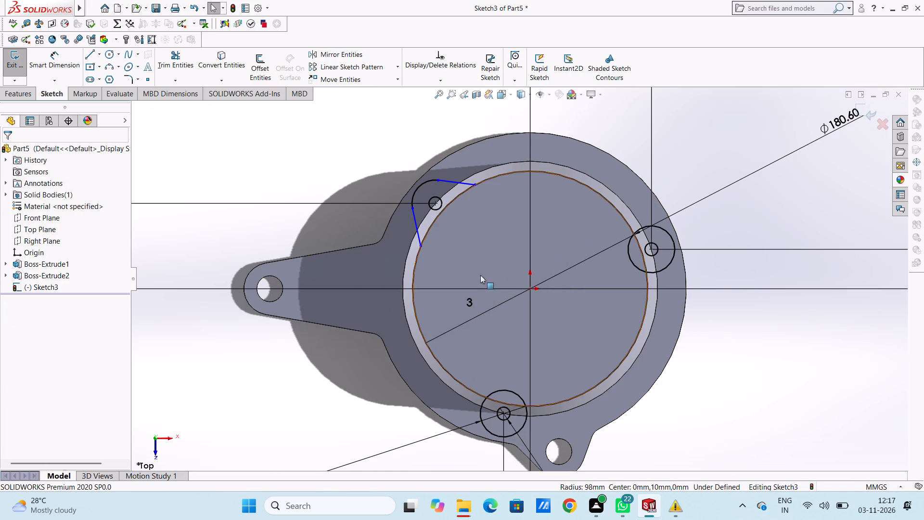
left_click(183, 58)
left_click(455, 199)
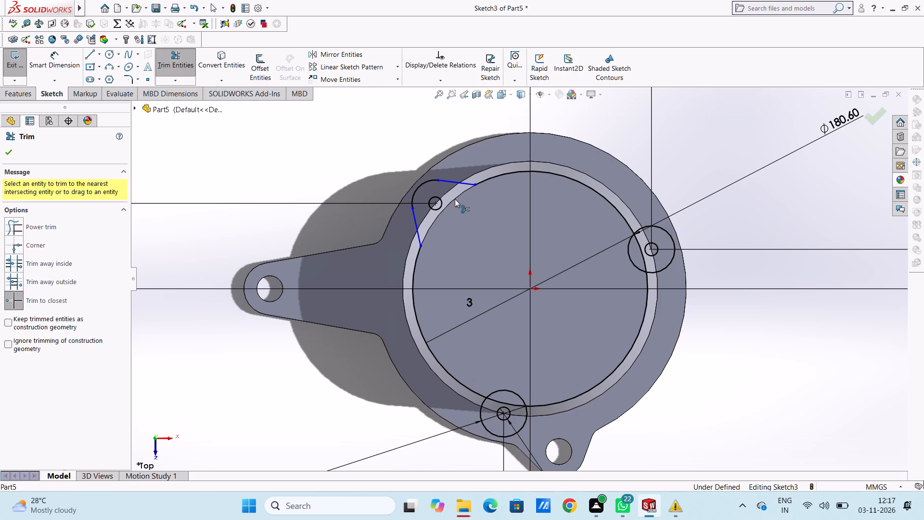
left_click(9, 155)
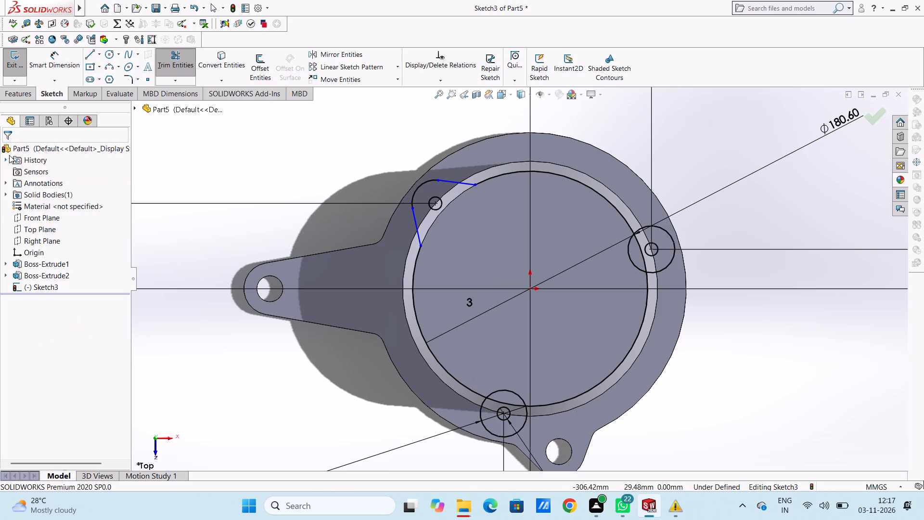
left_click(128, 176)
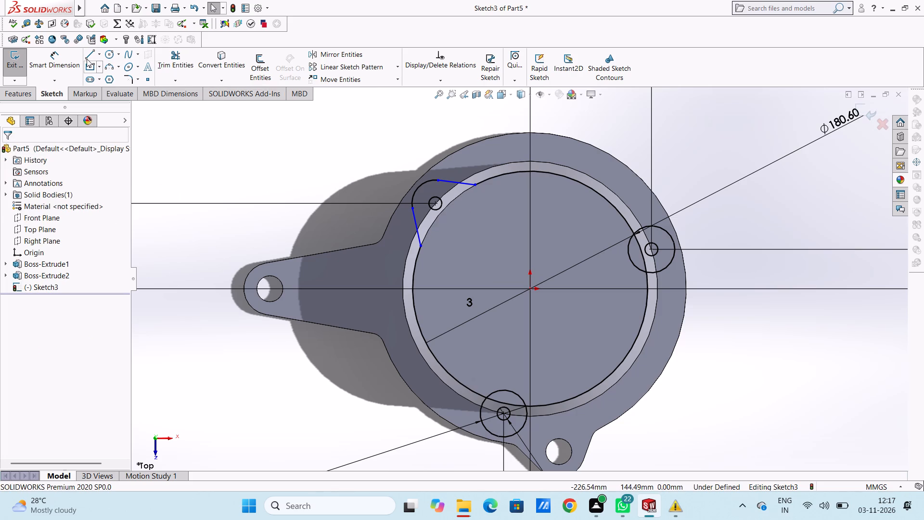
Fix the two endpoints where the lug's tangent lines meet the inner circle.
scroll(494, 202, "down", 3)
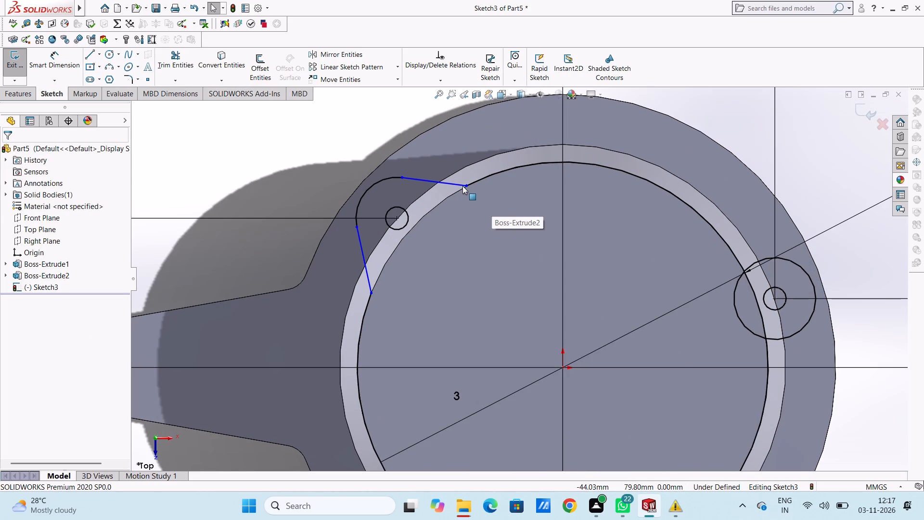
left_click(464, 186)
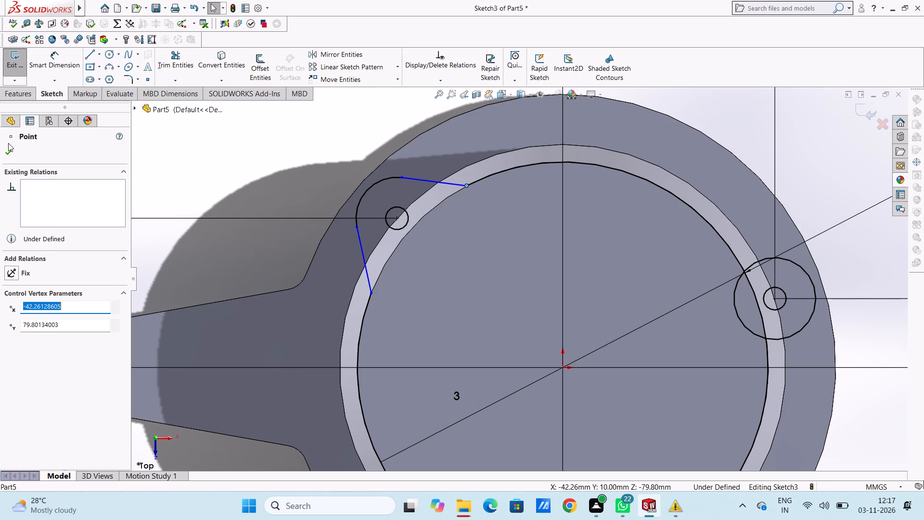
left_click(11, 268)
left_click(203, 180)
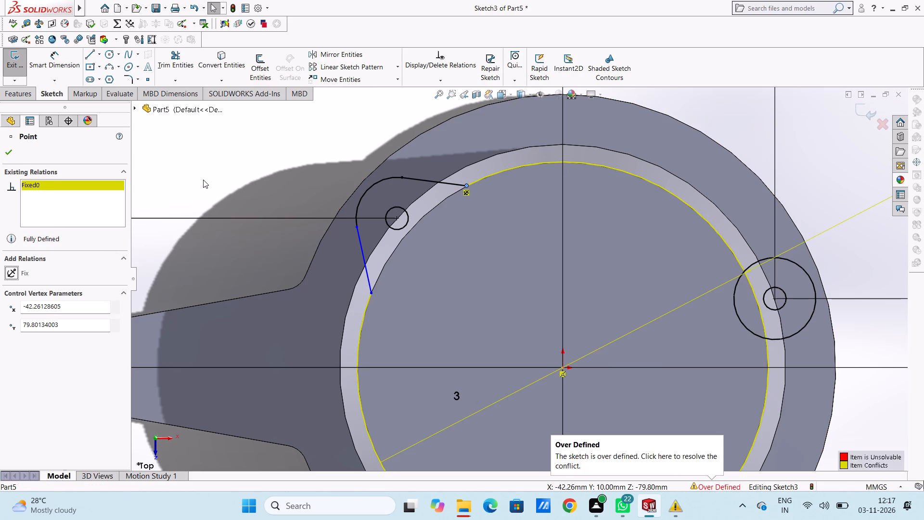
left_click(372, 295)
left_click(12, 272)
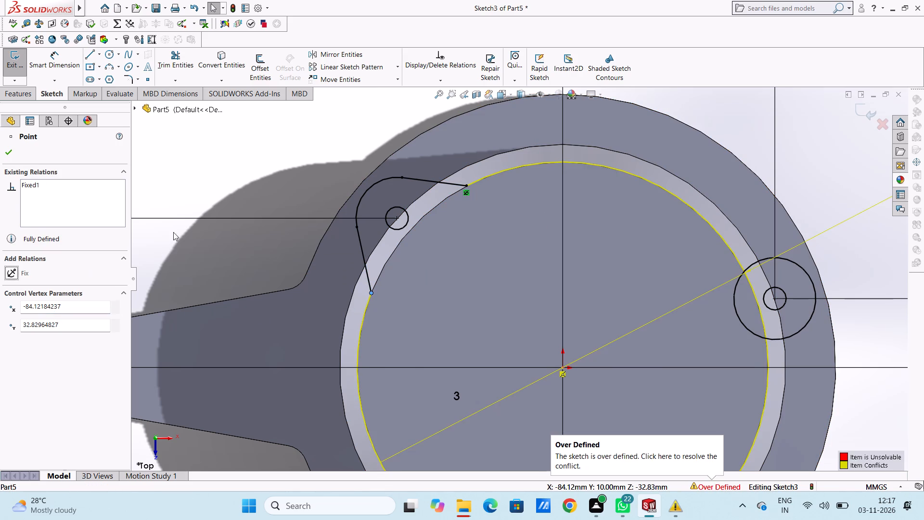
left_click(227, 187)
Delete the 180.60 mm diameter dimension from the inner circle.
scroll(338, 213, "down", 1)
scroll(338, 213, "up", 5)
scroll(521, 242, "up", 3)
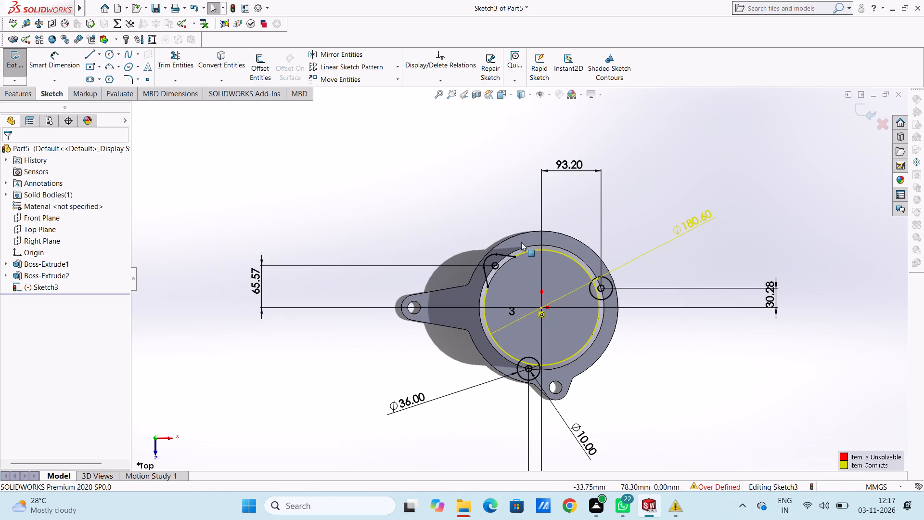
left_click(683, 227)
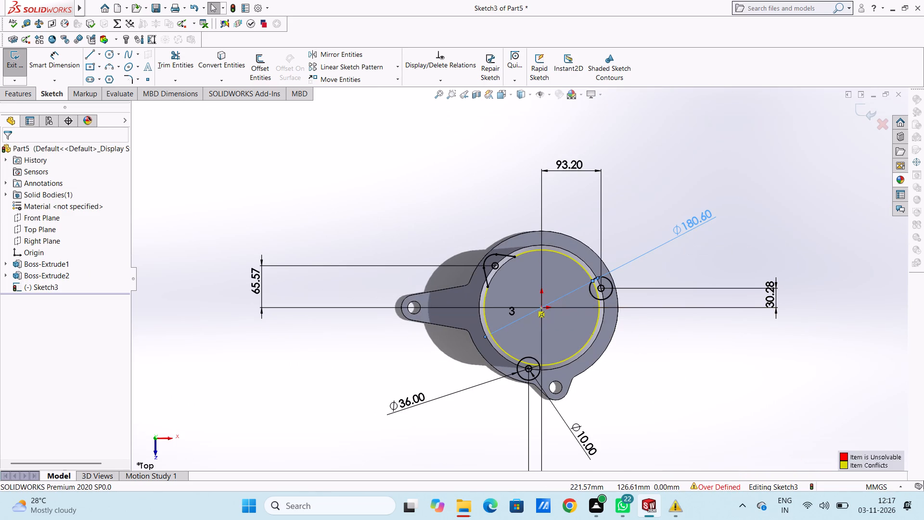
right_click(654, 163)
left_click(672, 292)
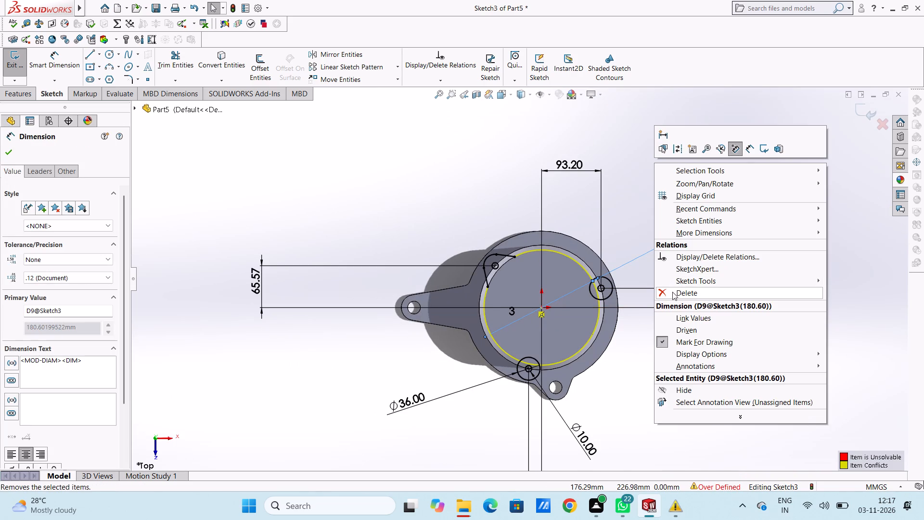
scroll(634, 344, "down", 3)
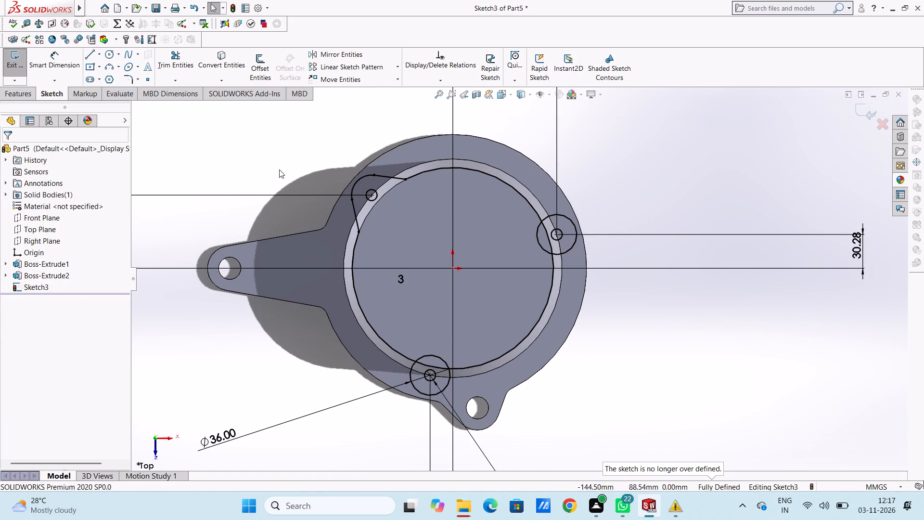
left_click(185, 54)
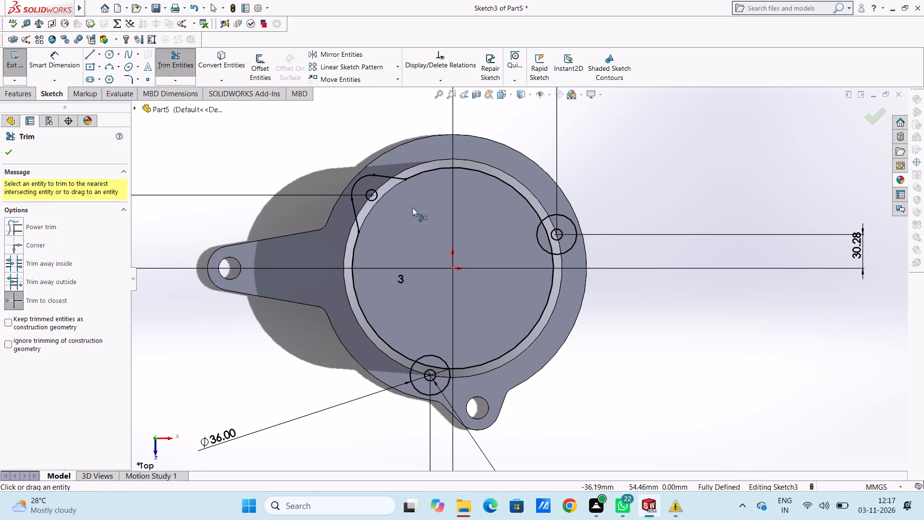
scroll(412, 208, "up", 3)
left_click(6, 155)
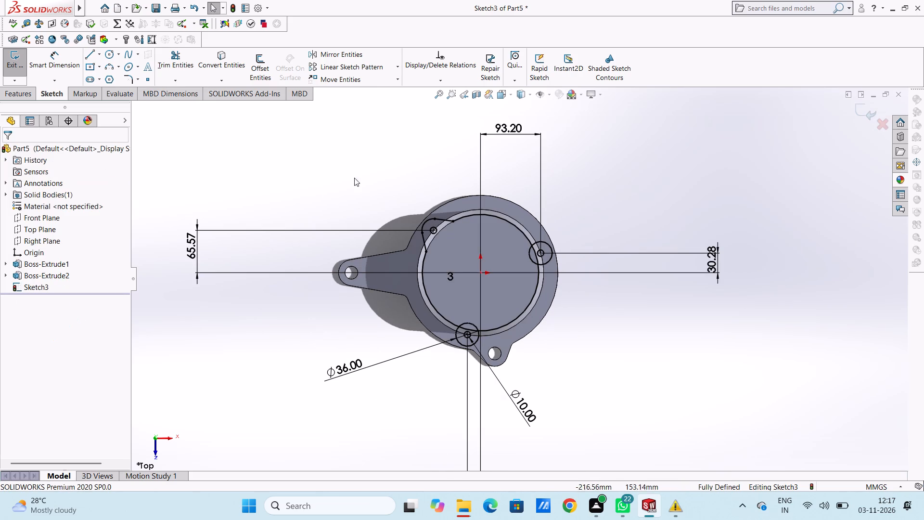
Circular-pattern the trimmed lug's arc and two tangent lines about the origin with 3 instances over 360 degrees.
scroll(475, 195, "down", 4)
left_click(388, 270)
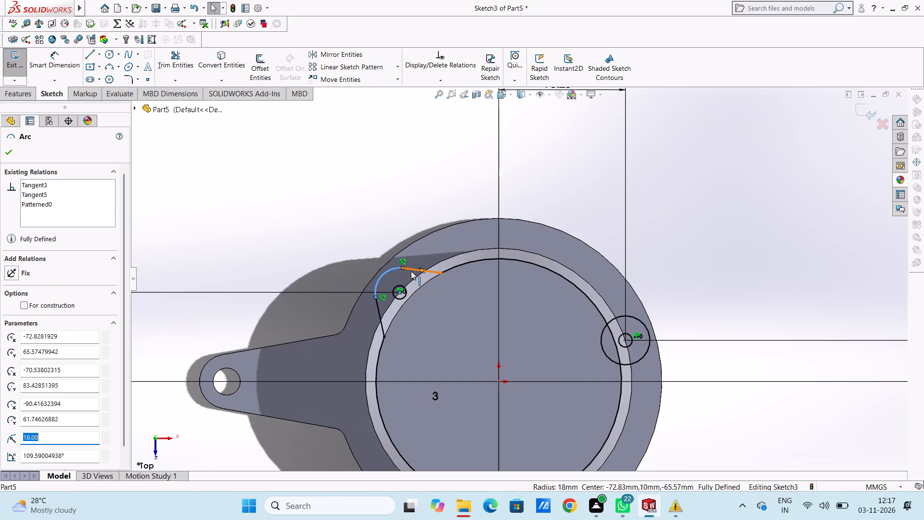
left_click(411, 271, "ctrl")
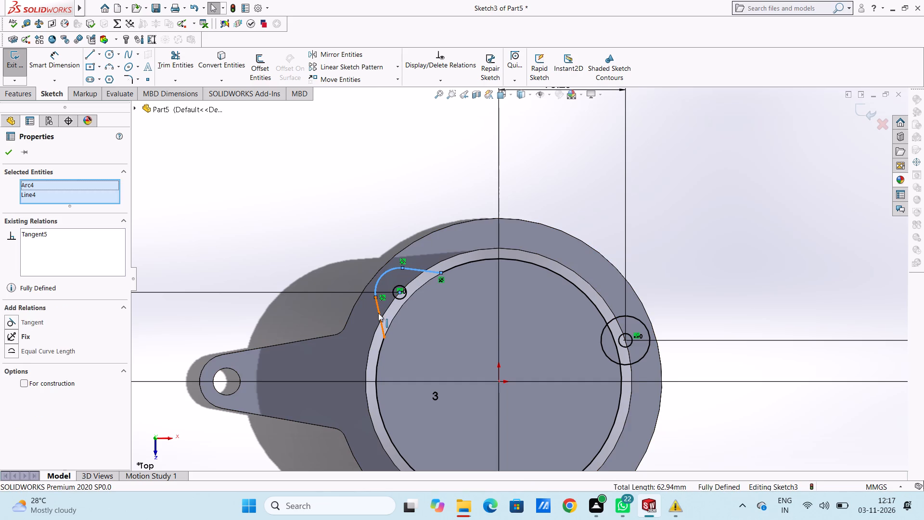
left_click(378, 312, "ctrl")
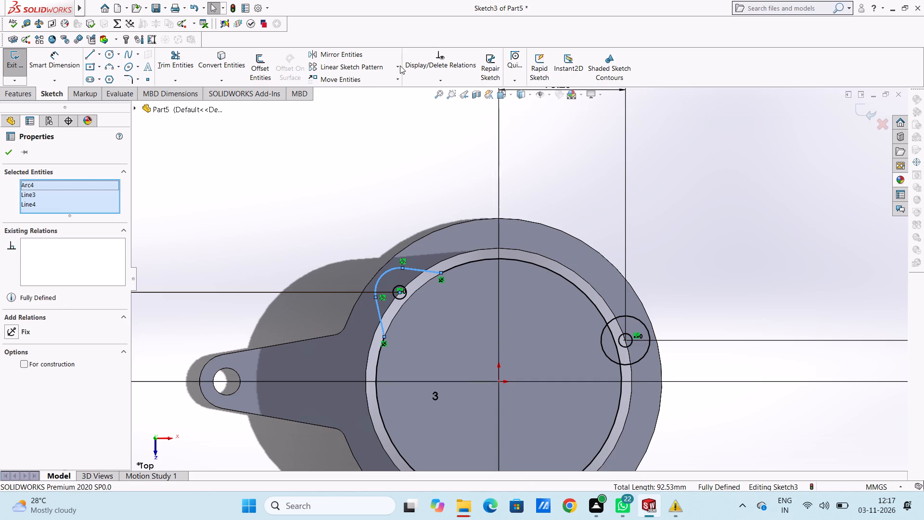
left_click(400, 65)
left_click(396, 94)
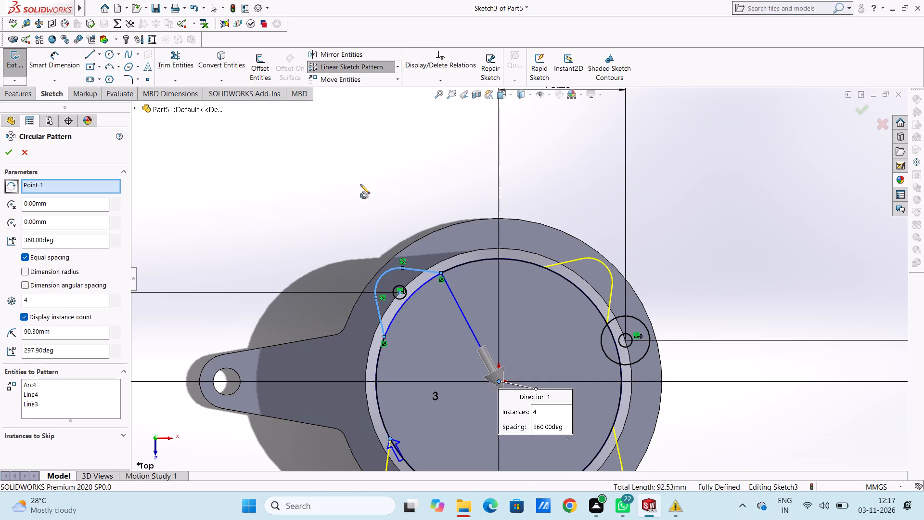
double_click(78, 302)
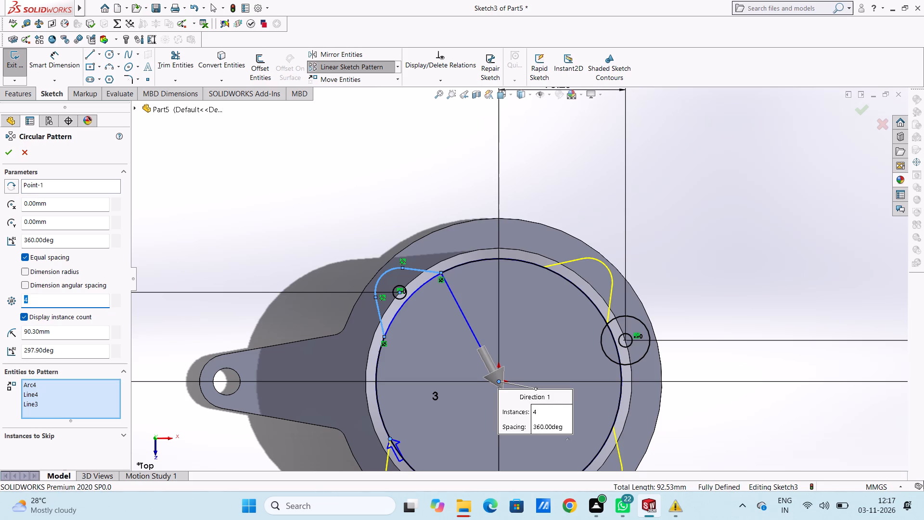
key("3")
key("Return")
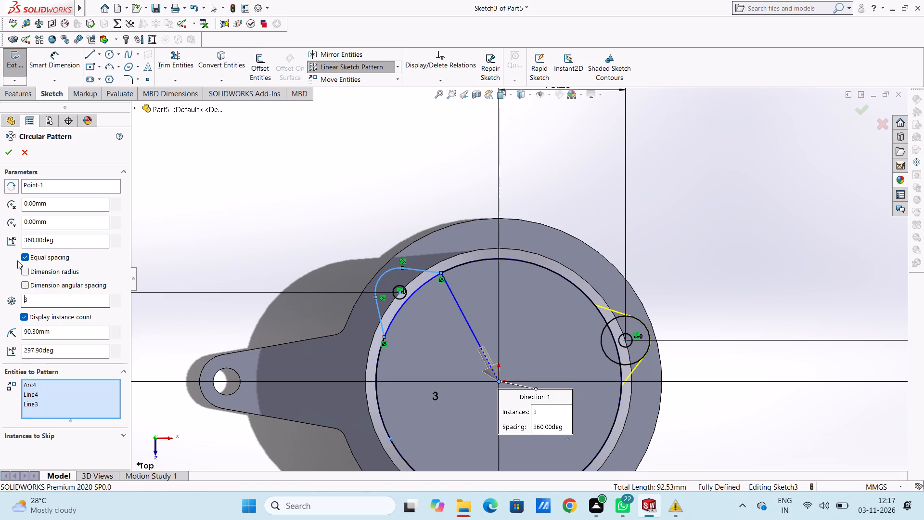
left_click(7, 155)
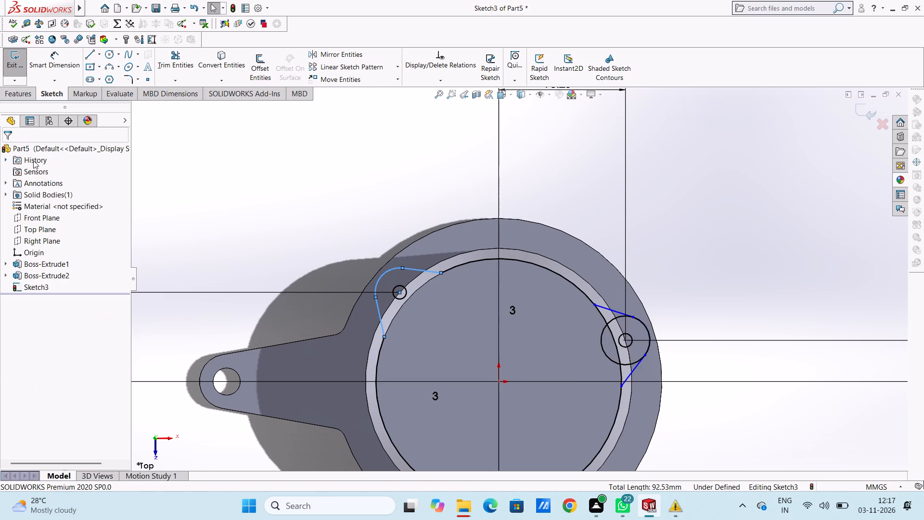
left_click(194, 184)
Trim the 36 mm circle and the inner circle's arc between the tangent lines of the patterned lug nearest the plate's lug.
scroll(275, 215, "up", 3)
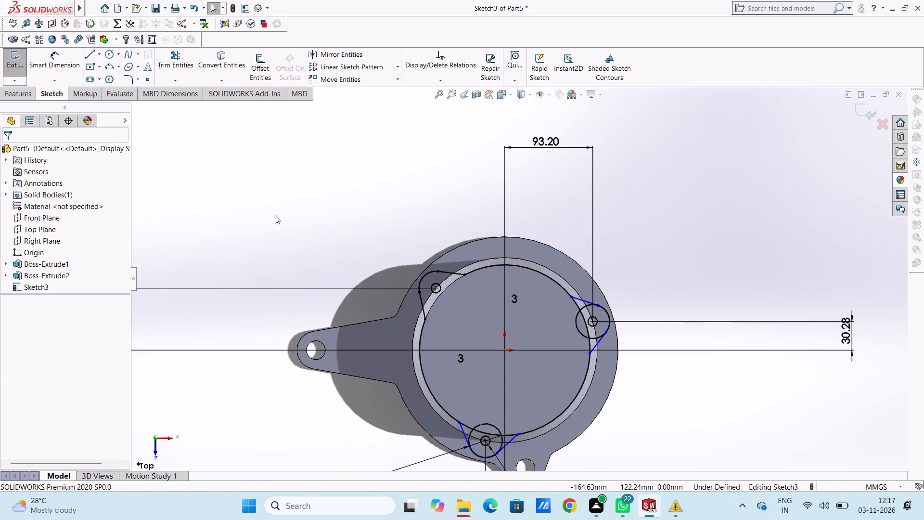
left_click(181, 60)
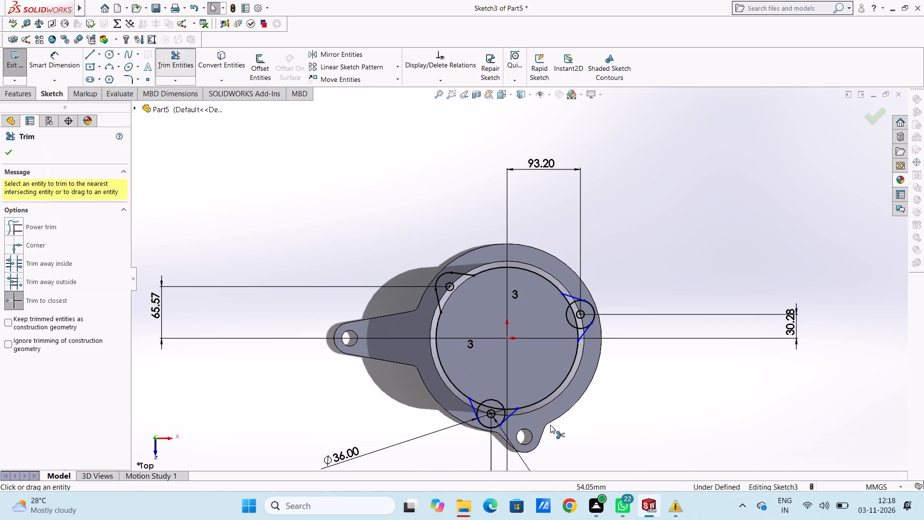
scroll(528, 390, "down", 4)
scroll(405, 410, "down", 3)
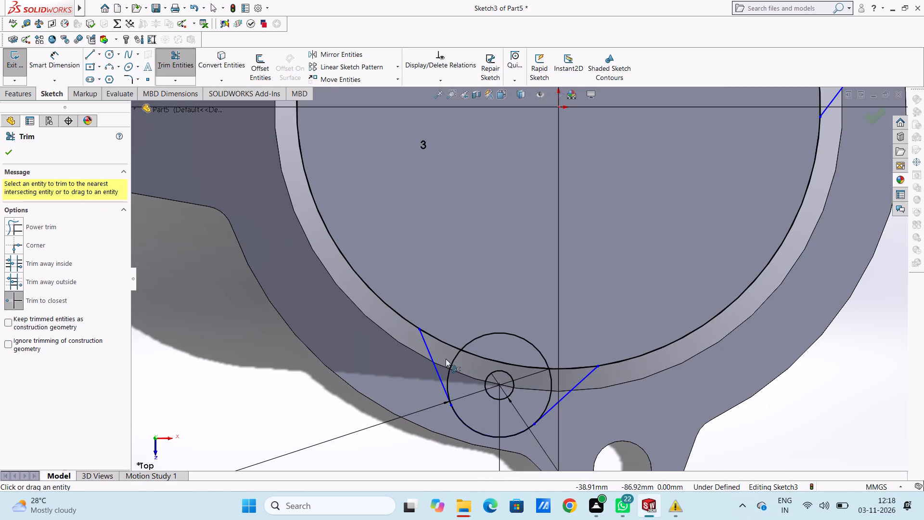
left_click(445, 342)
left_click(463, 353)
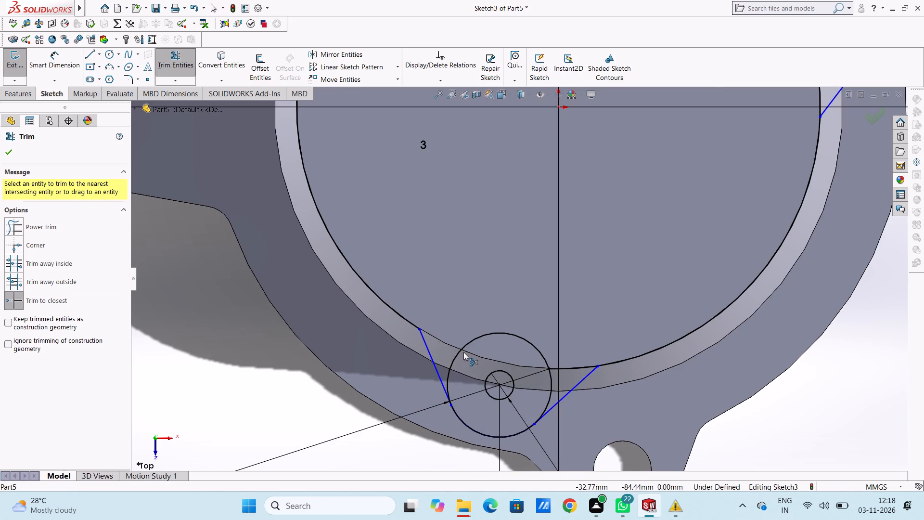
triple_click(462, 353)
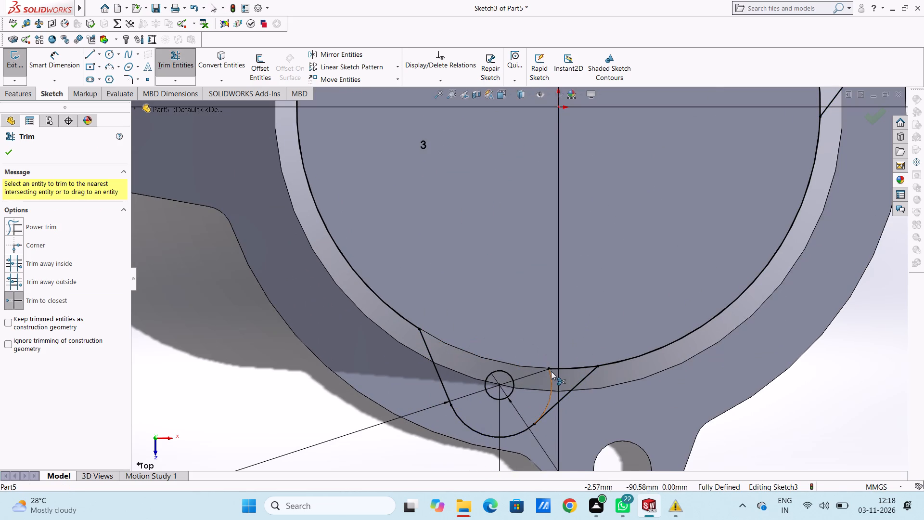
left_click(551, 371)
left_click(554, 366)
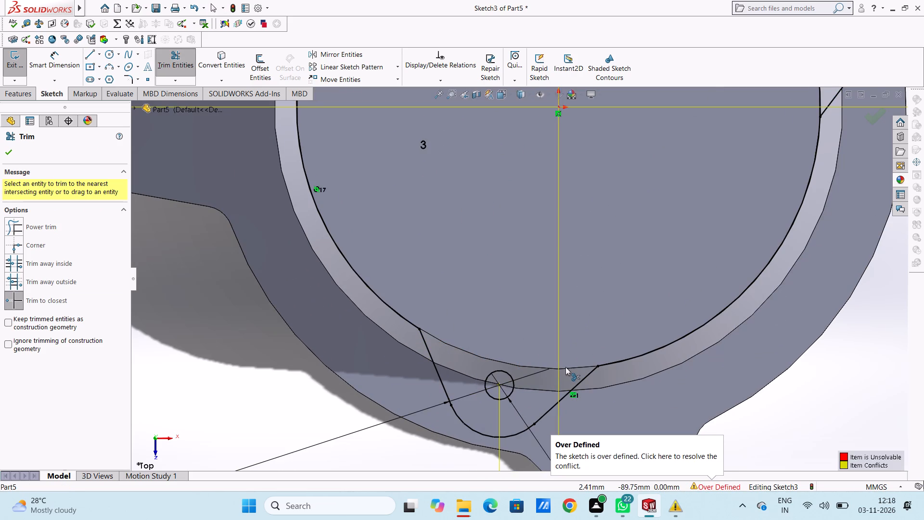
Trim the 36 mm circle and the inner circle's arc between the tangent lines of the patterned lug opposite the arm.
scroll(607, 328, "up", 5)
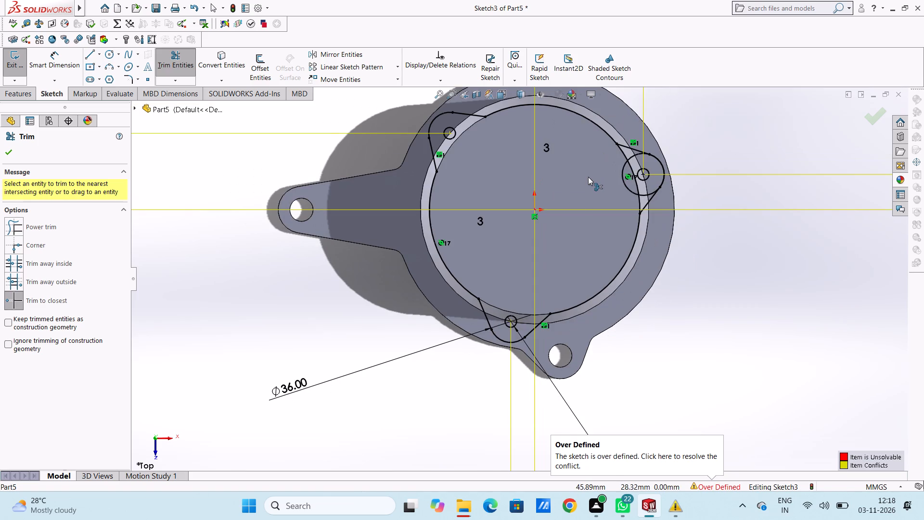
scroll(588, 177, "up", 1)
scroll(588, 177, "down", 4)
left_click(603, 198)
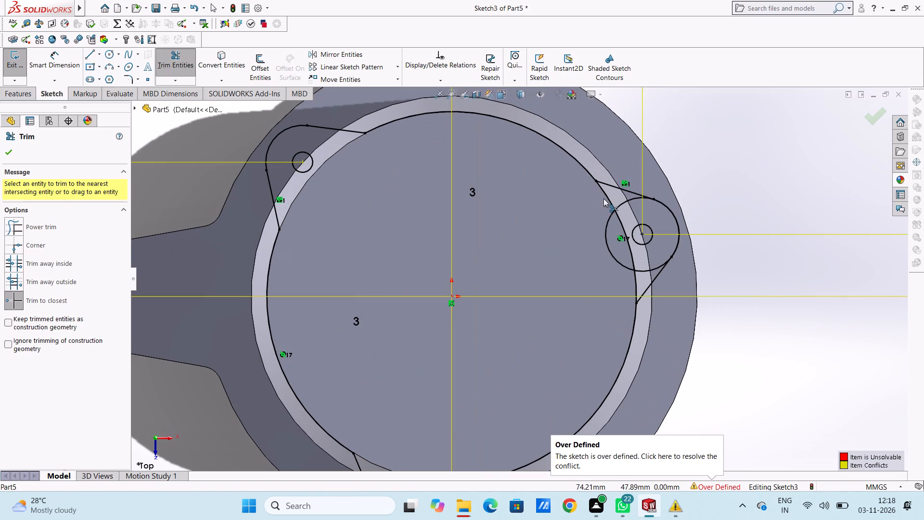
double_click(612, 202)
left_click(613, 207)
left_click(615, 216)
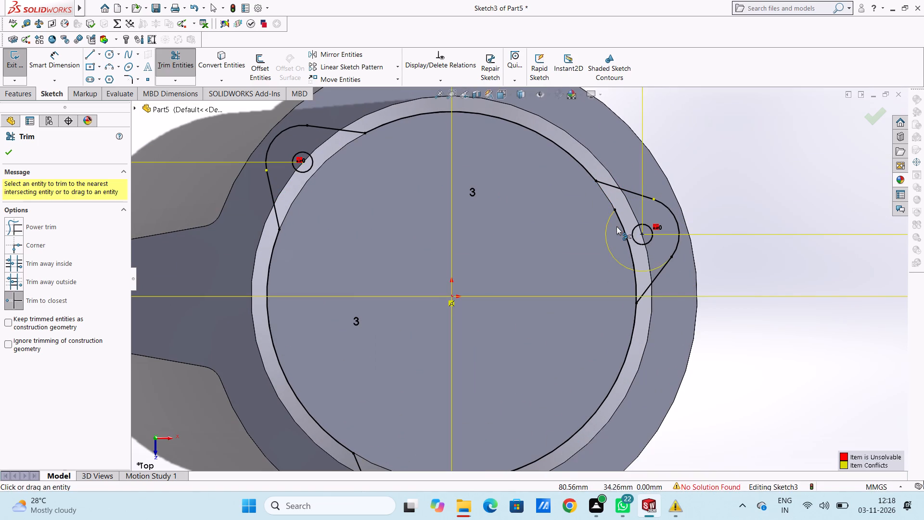
left_click(617, 227)
left_click(628, 242)
left_click(630, 253)
left_click(630, 262)
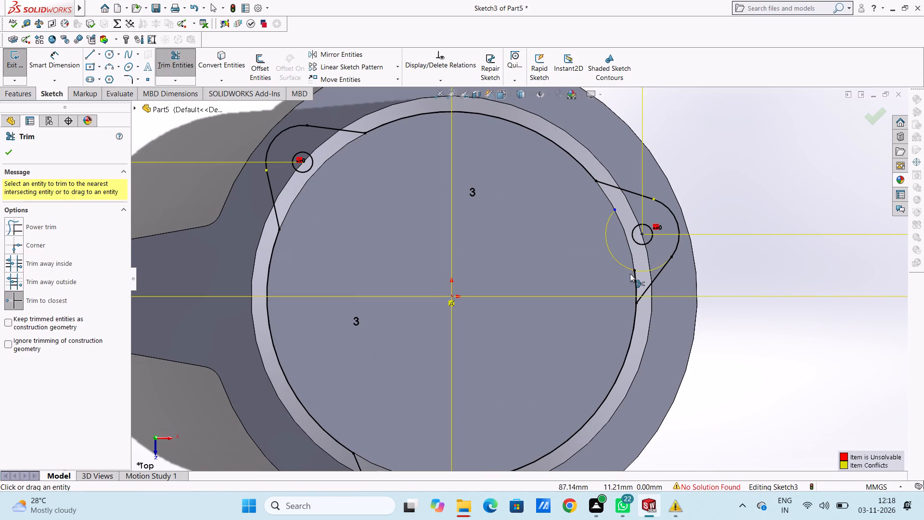
left_click(630, 273)
left_click(629, 269)
double_click(635, 274)
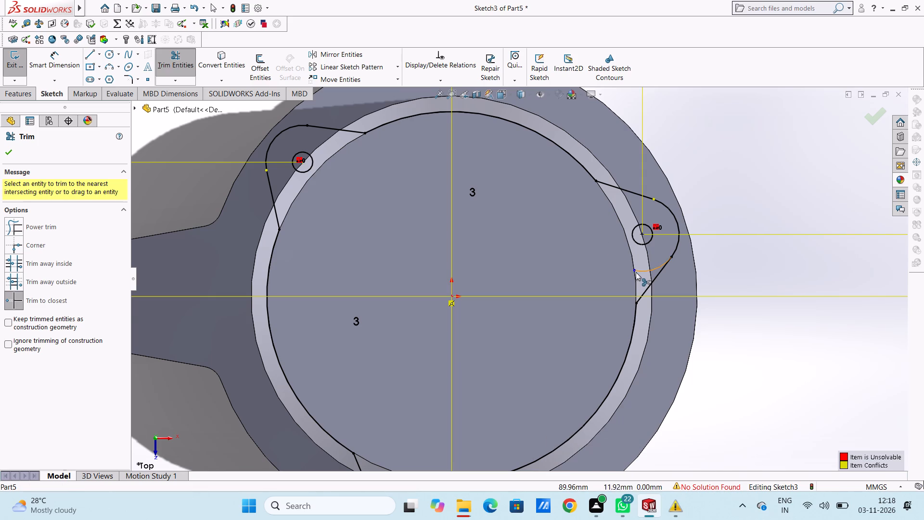
left_click(637, 270)
scroll(602, 238, "up", 5)
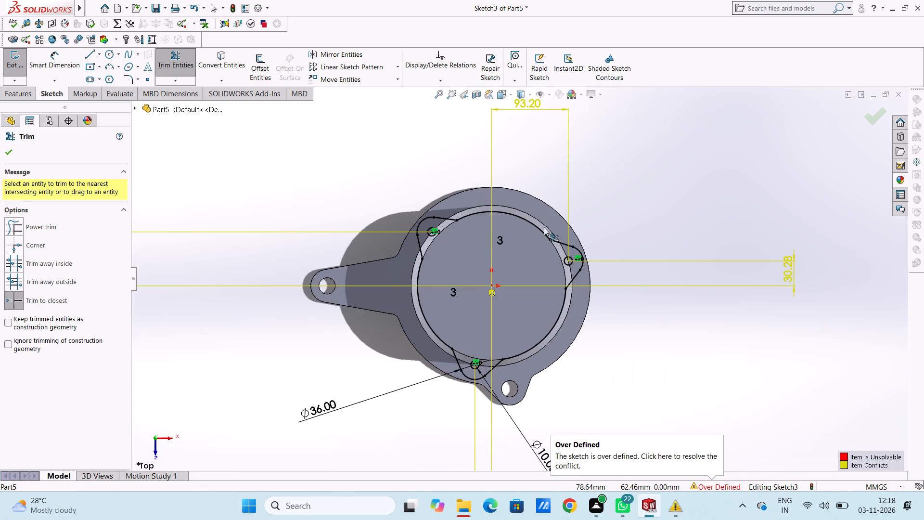
left_click(9, 155)
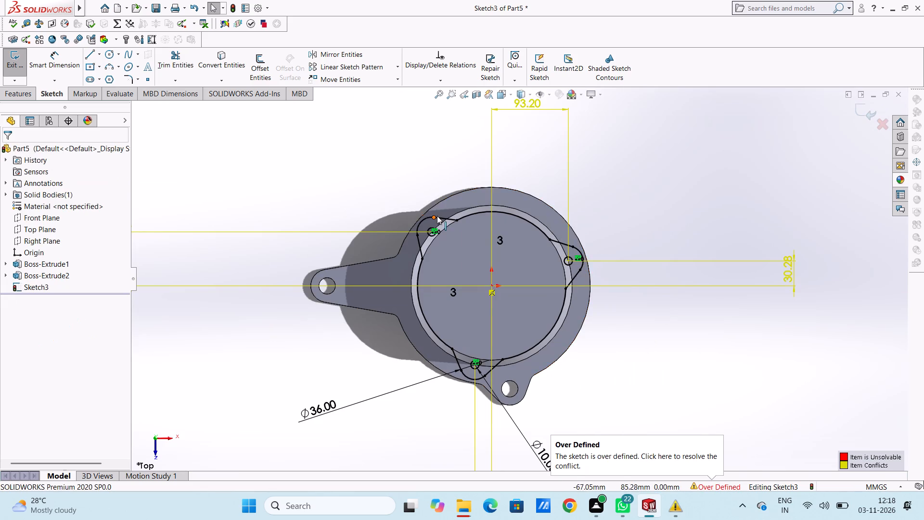
Delete the 93.20 mm and 30.28 mm dimensions locating the hole of the lug opposite the arm.
scroll(437, 216, "up", 2)
scroll(525, 192, "down", 4)
scroll(525, 192, "up", 1)
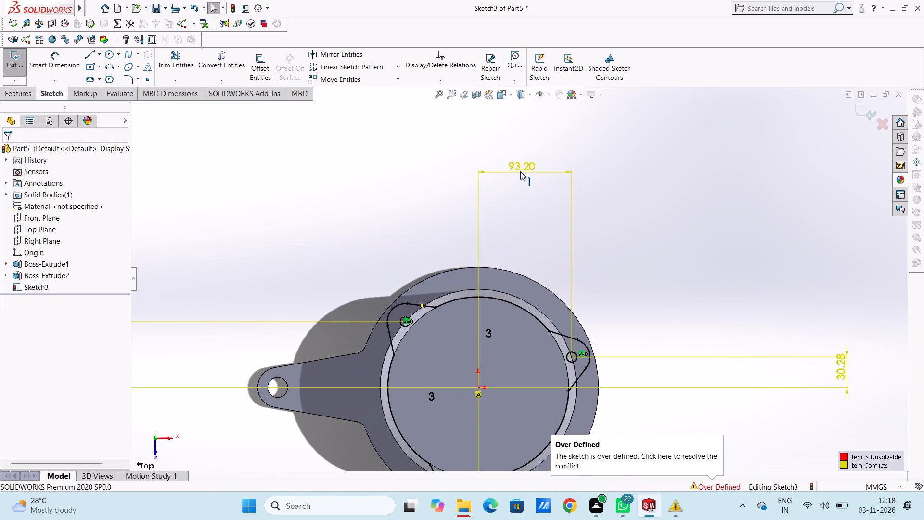
left_click(519, 169)
right_click(399, 146)
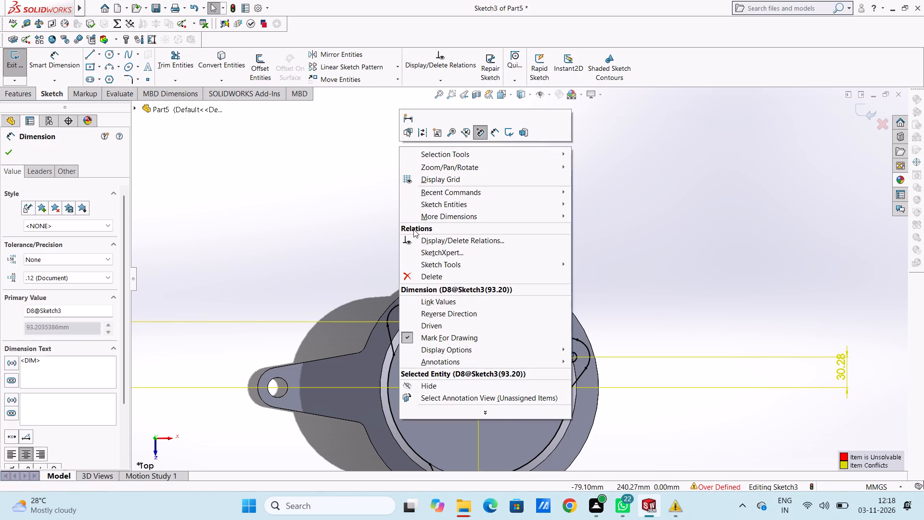
left_click(427, 276)
scroll(590, 220, "up", 6)
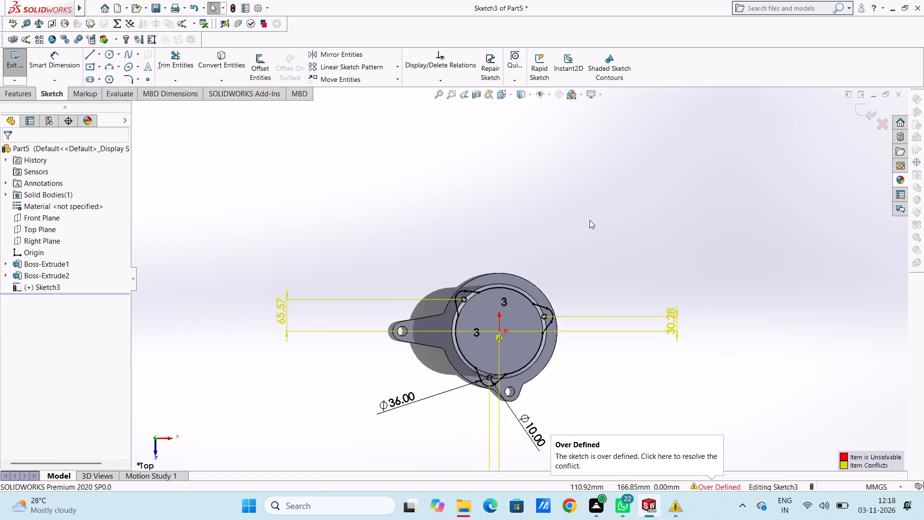
left_click(643, 314)
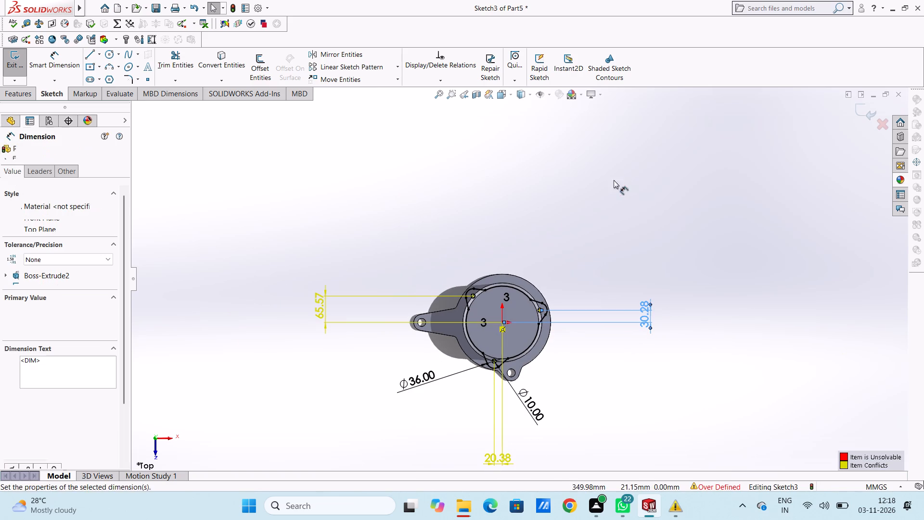
right_click(629, 150)
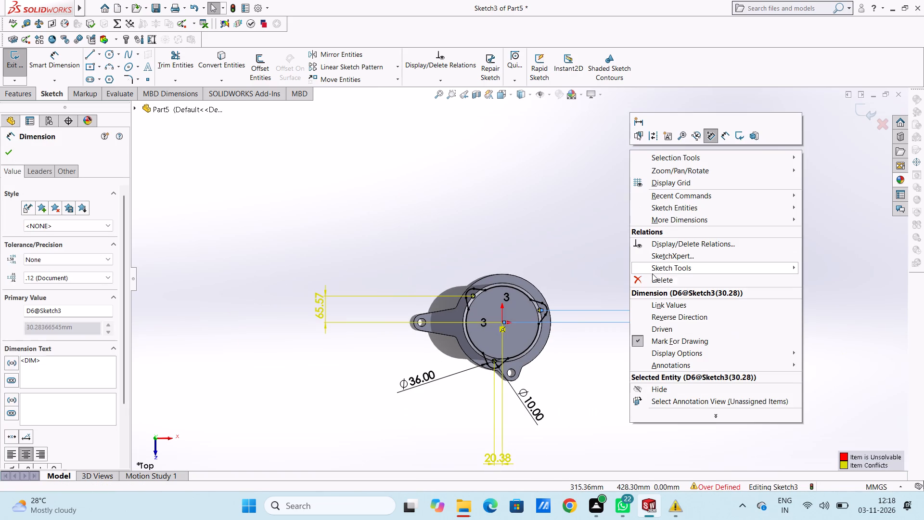
left_click(653, 278)
Start a boss extrusion of the sketch, selecting the large central region and the three outer lug regions as contours.
scroll(538, 348, "up", 2)
scroll(506, 330, "down", 1)
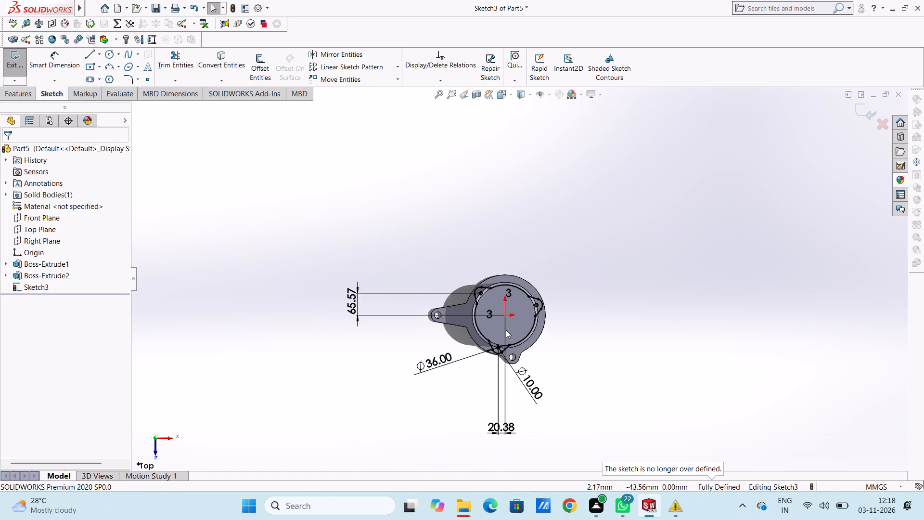
scroll(506, 330, "down", 3)
scroll(497, 288, "down", 3)
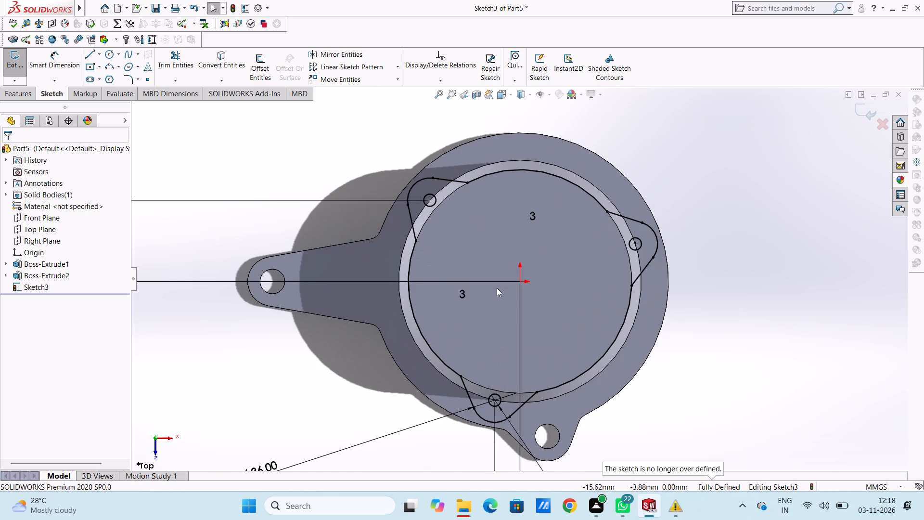
middle_click_drag(511, 354, 487, 275)
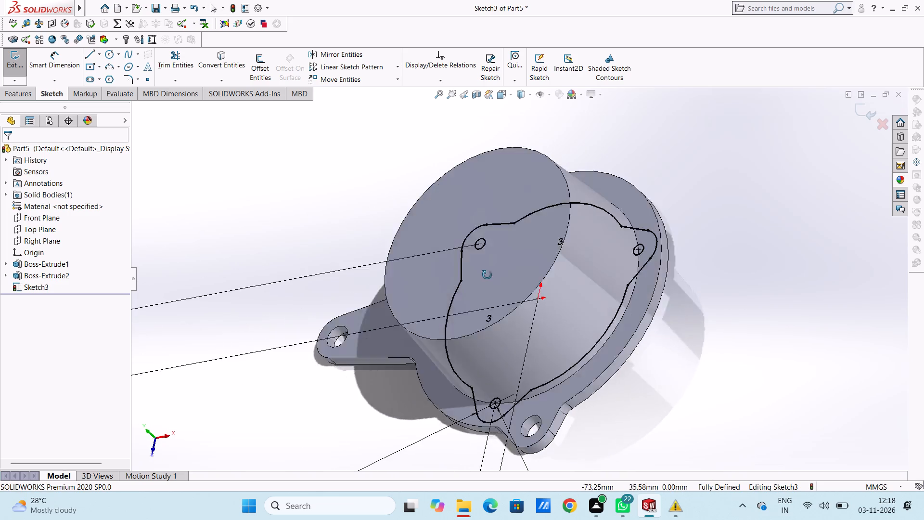
middle_click_drag(487, 275, 485, 283)
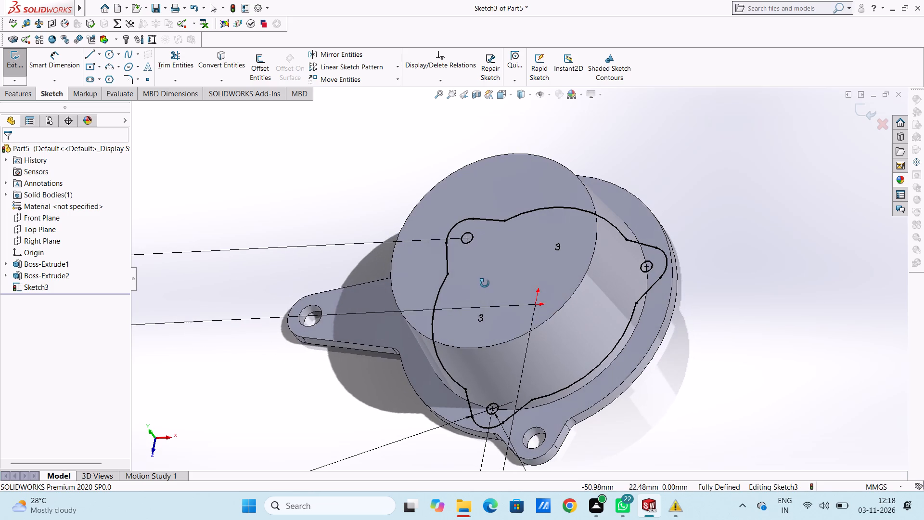
middle_click_drag(485, 283, 485, 284)
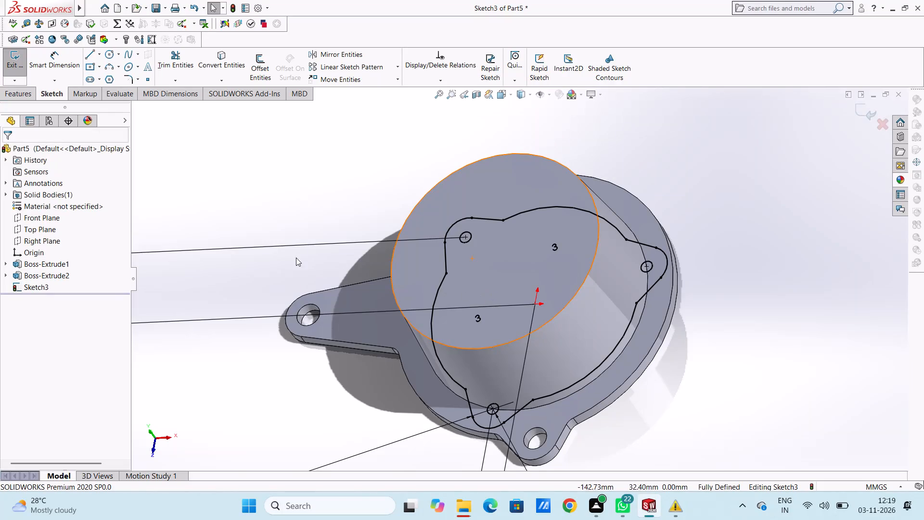
left_click(26, 93)
left_click(15, 64)
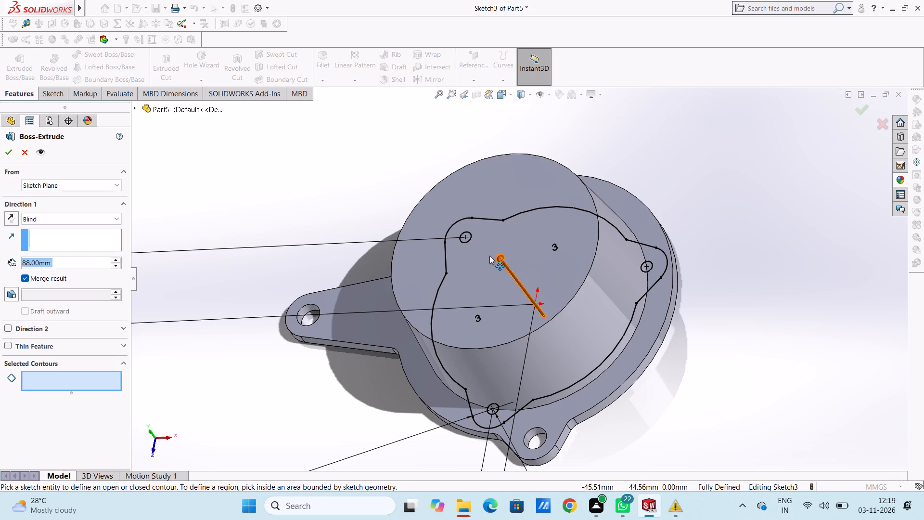
left_click(476, 251)
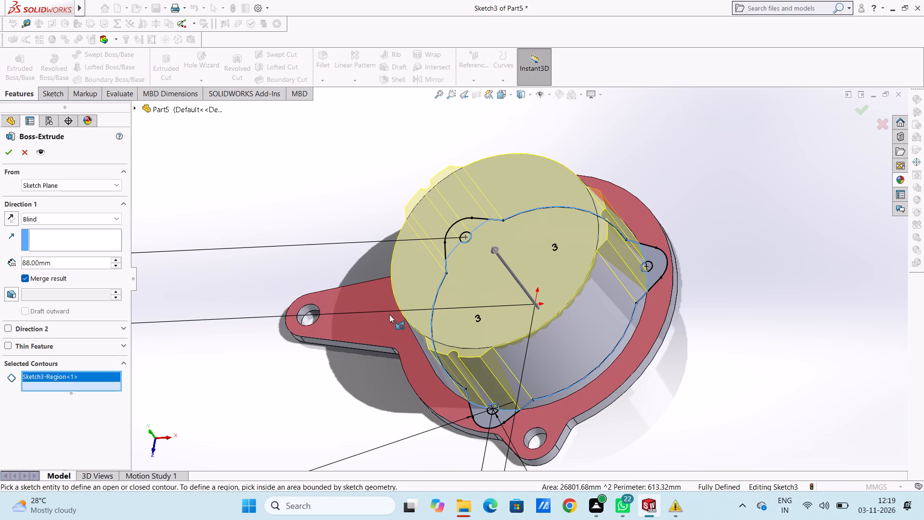
middle_click_drag(705, 256, 728, 277)
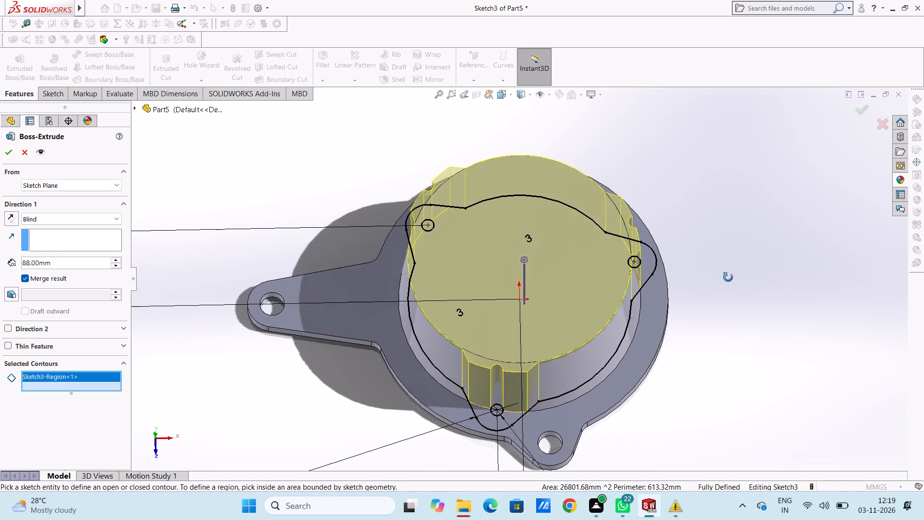
middle_click_drag(728, 277, 719, 294)
left_click(657, 253)
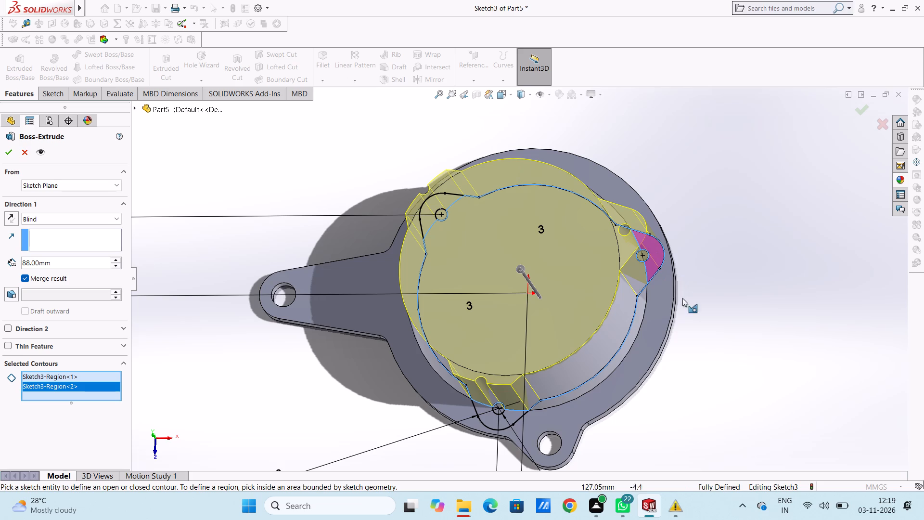
left_click(507, 421)
middle_click_drag(676, 391, 680, 347)
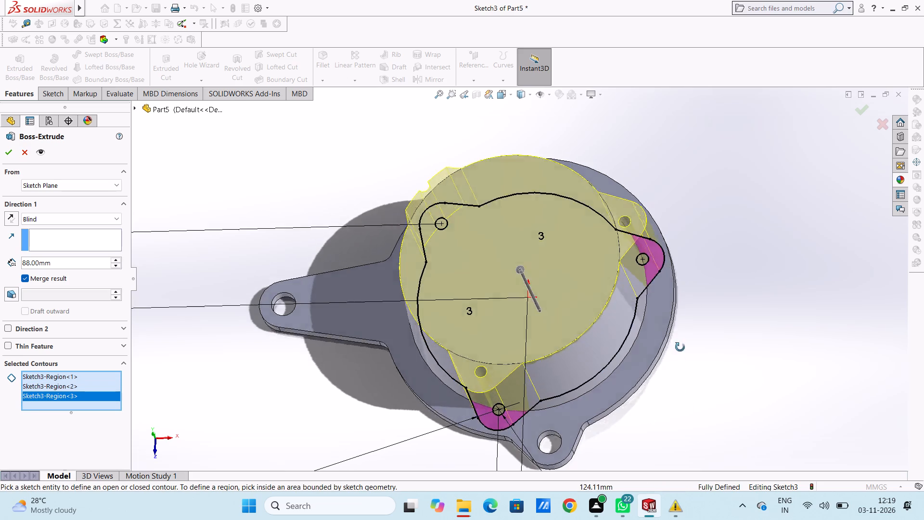
middle_click_drag(680, 347, 720, 421)
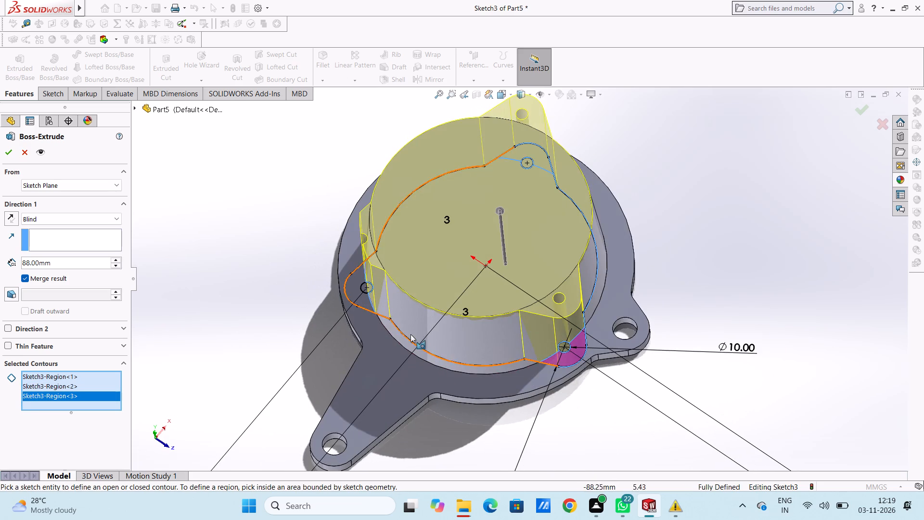
scroll(410, 332, "down", 1)
left_click(350, 281)
scroll(375, 344, "up", 5)
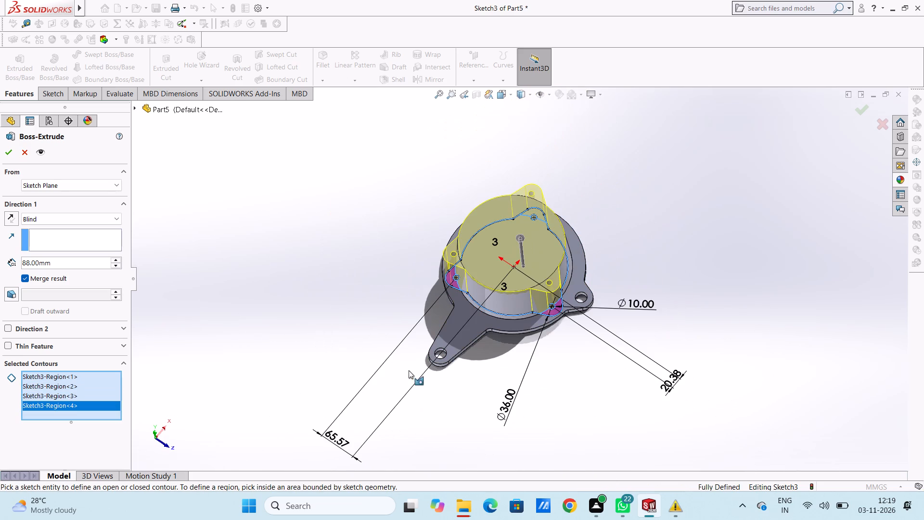
Examine the extrusion preview of the central region and three lugs from several sides.
middle_click_drag(523, 409, 544, 423)
middle_click_drag(370, 276, 421, 381)
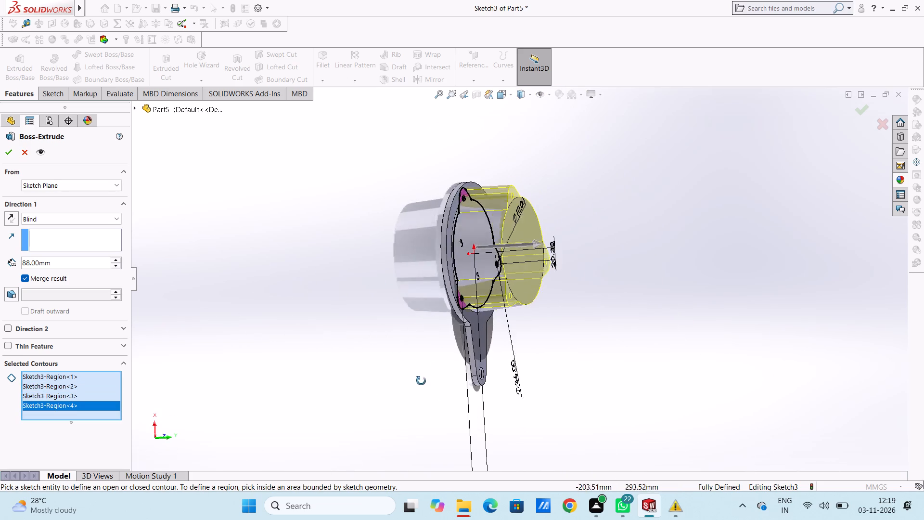
middle_click_drag(421, 381, 417, 381)
middle_click_drag(383, 312, 326, 361)
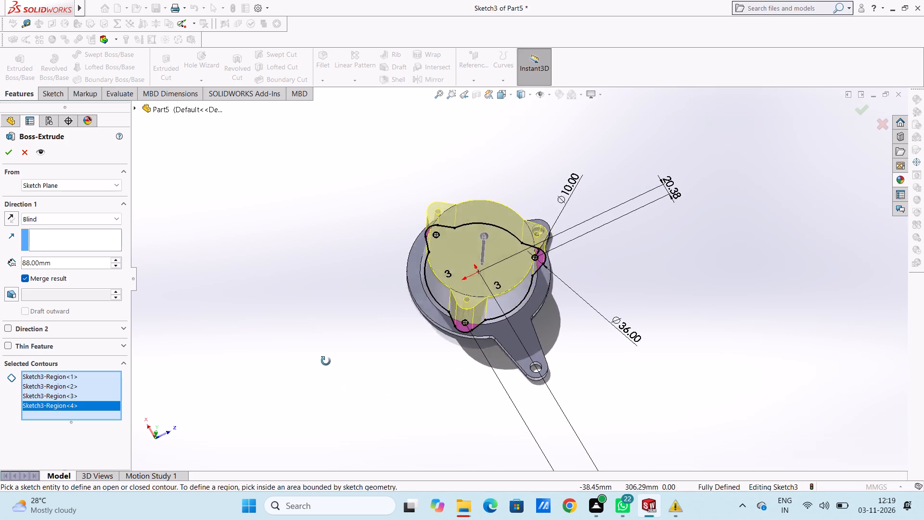
middle_click_drag(326, 361, 326, 358)
scroll(456, 332, "down", 6)
middle_click_drag(624, 253, 678, 248)
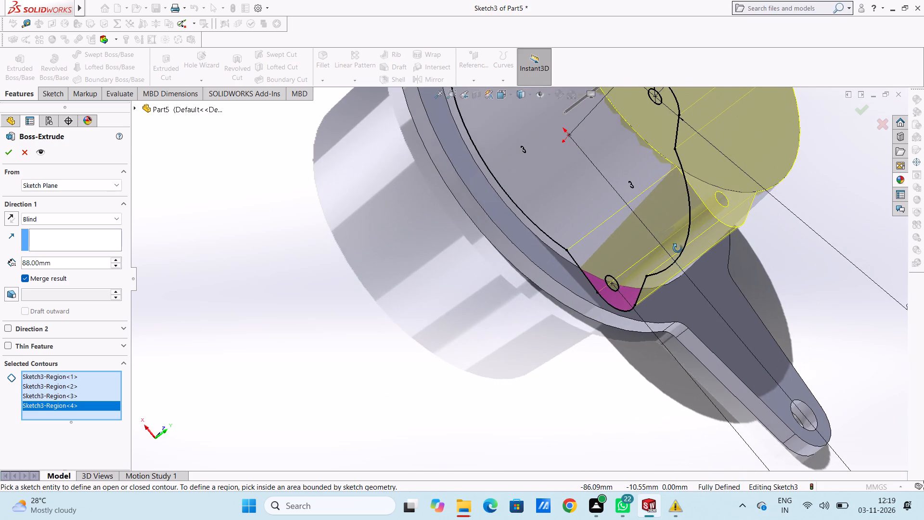
middle_click_drag(678, 248, 625, 325)
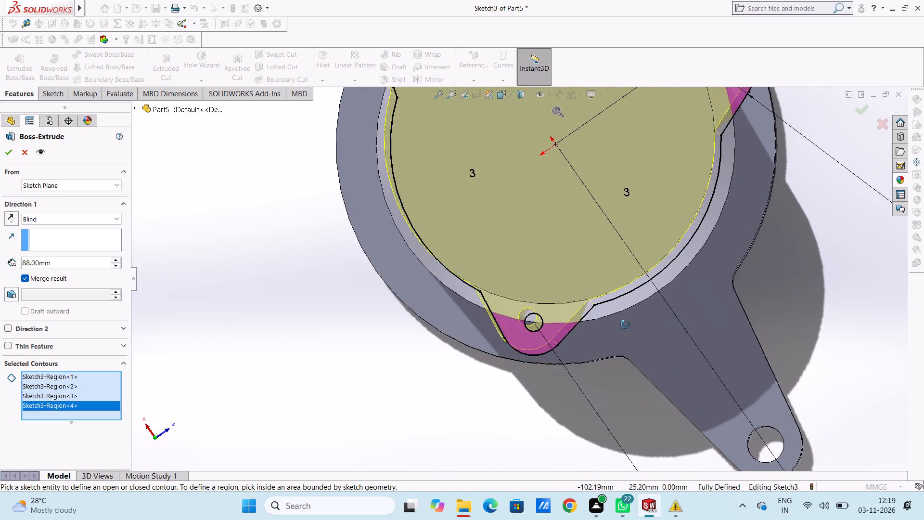
middle_click_drag(625, 325, 513, 276)
scroll(509, 281, "up", 5)
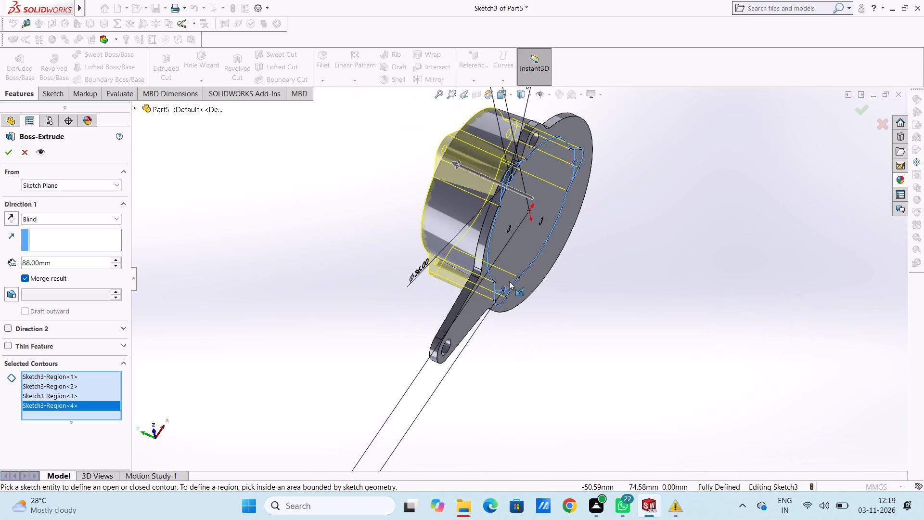
middle_click_drag(601, 187, 542, 352)
scroll(575, 219, "up", 5)
middle_click_drag(586, 218, 598, 228)
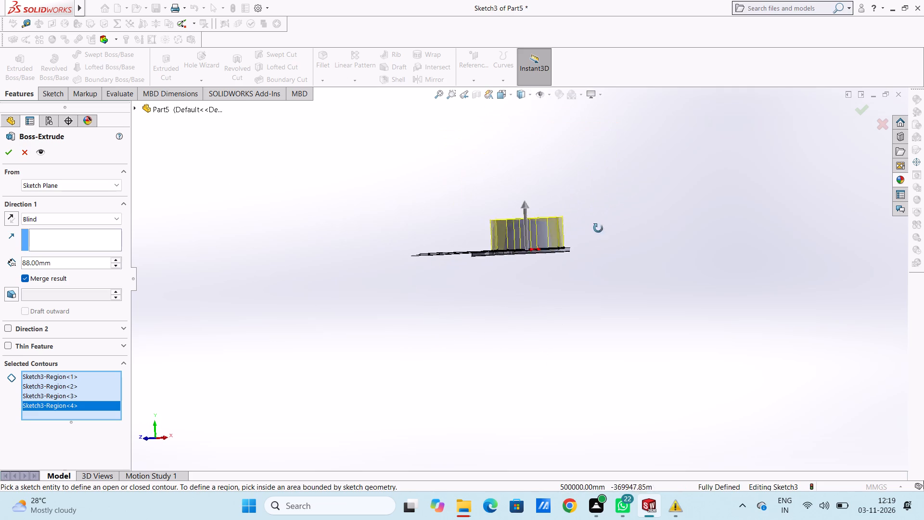
middle_click_drag(598, 228, 590, 306)
scroll(537, 211, "down", 6)
middle_click_drag(587, 247, 616, 295)
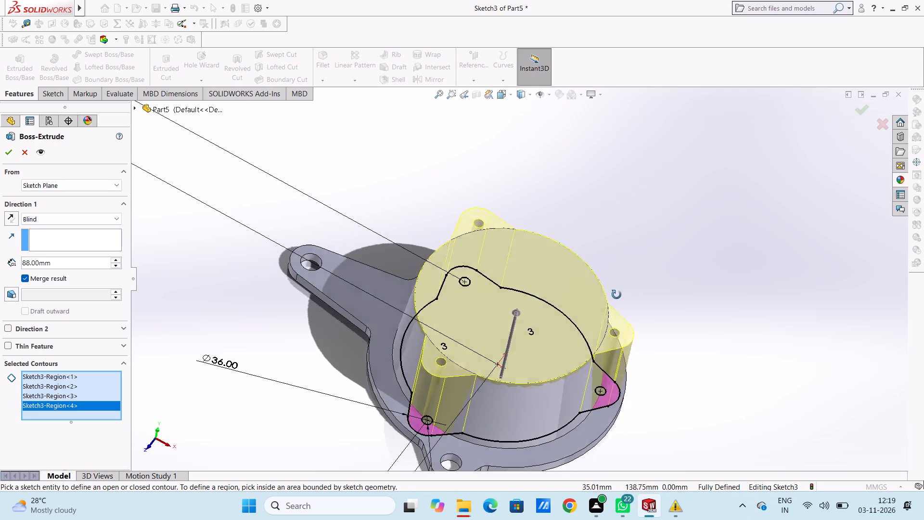
middle_click_drag(616, 295, 604, 219)
Set the blind extrusion depth to 63 mm and create the merged boss with its three lugs.
double_click(73, 262)
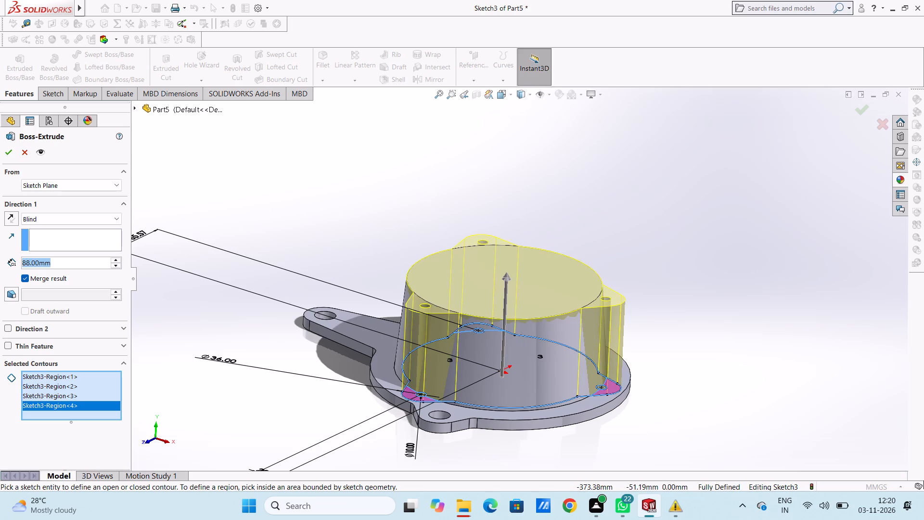
type("88-25")
key("Return")
left_click(11, 152)
left_click(282, 212)
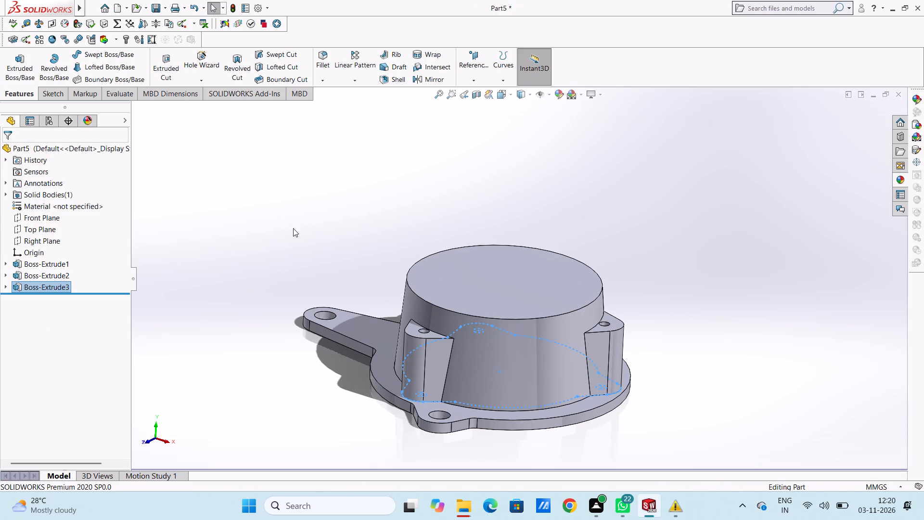
Examine the three extruded lugs around the drafted boss from several angles.
scroll(306, 252, "up", 1)
middle_click_drag(306, 252, 318, 280)
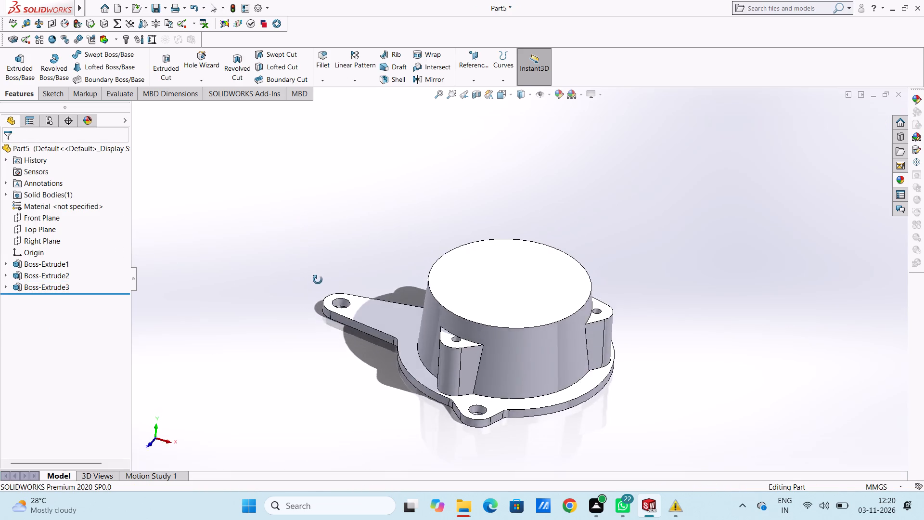
middle_click_drag(318, 280, 309, 270)
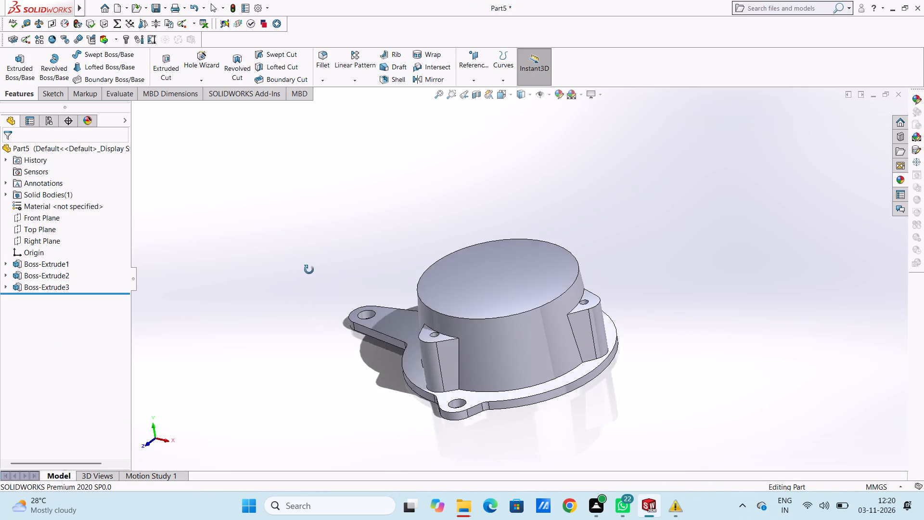
middle_click_drag(309, 270, 334, 275)
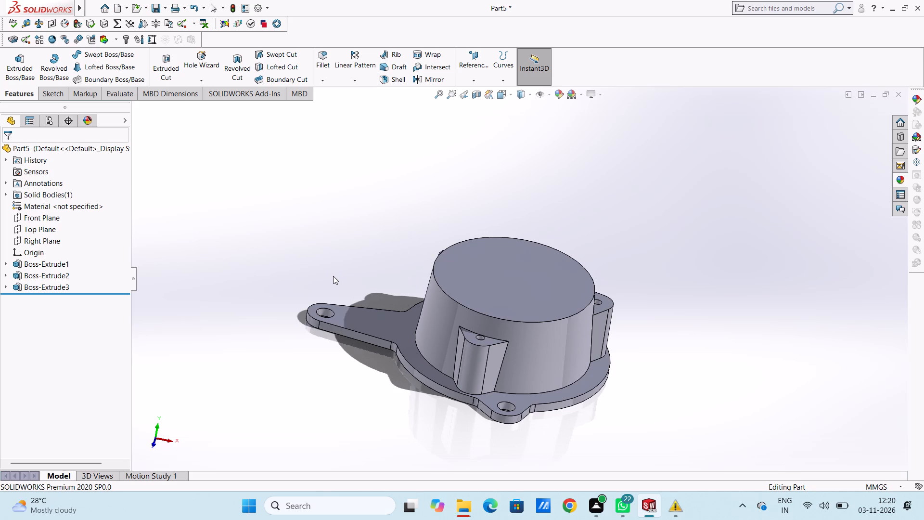
middle_click_drag(403, 220, 463, 289)
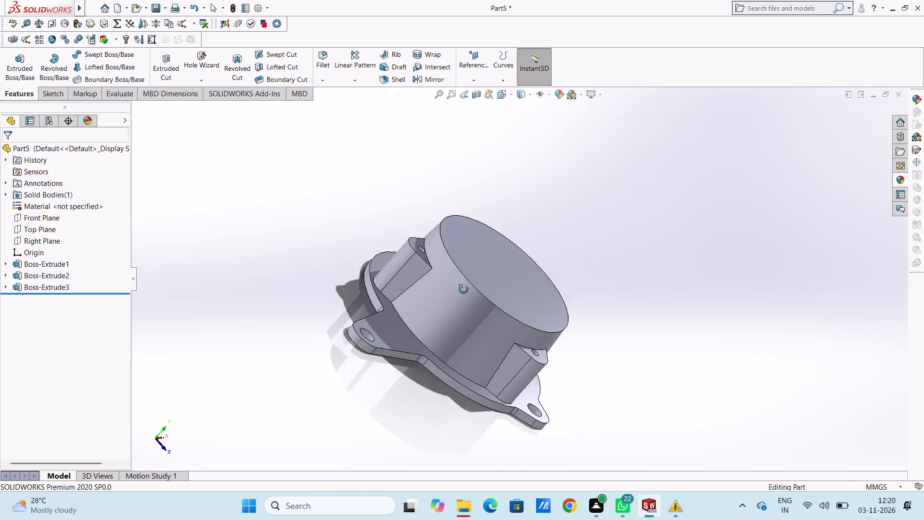
middle_click_drag(463, 289, 457, 292)
middle_click_drag(438, 294, 378, 324)
scroll(398, 258, "up", 1)
middle_click_drag(393, 278, 442, 246)
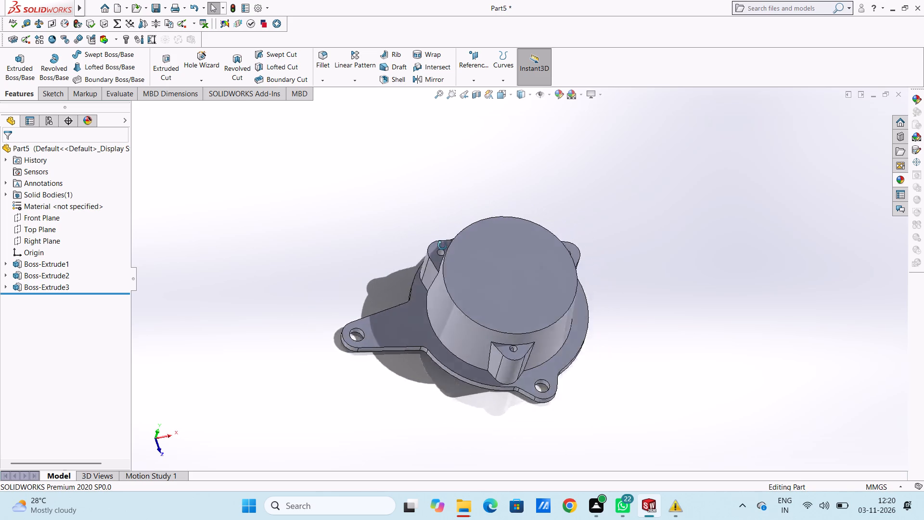
middle_click_drag(442, 246, 393, 261)
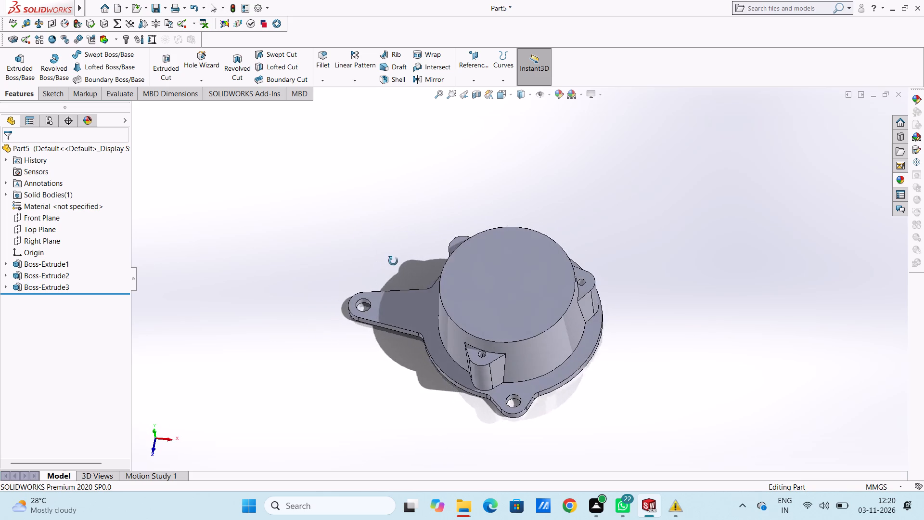
middle_click_drag(393, 261, 392, 264)
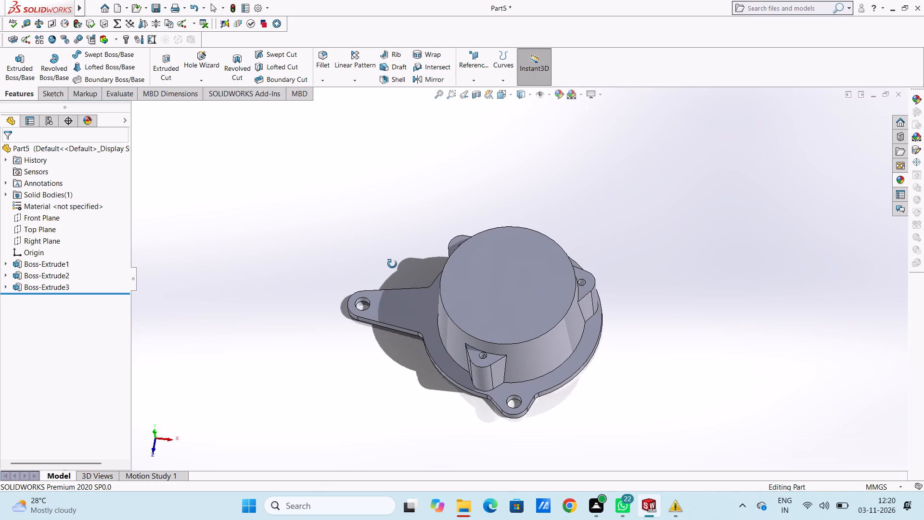
middle_click_drag(392, 264, 378, 259)
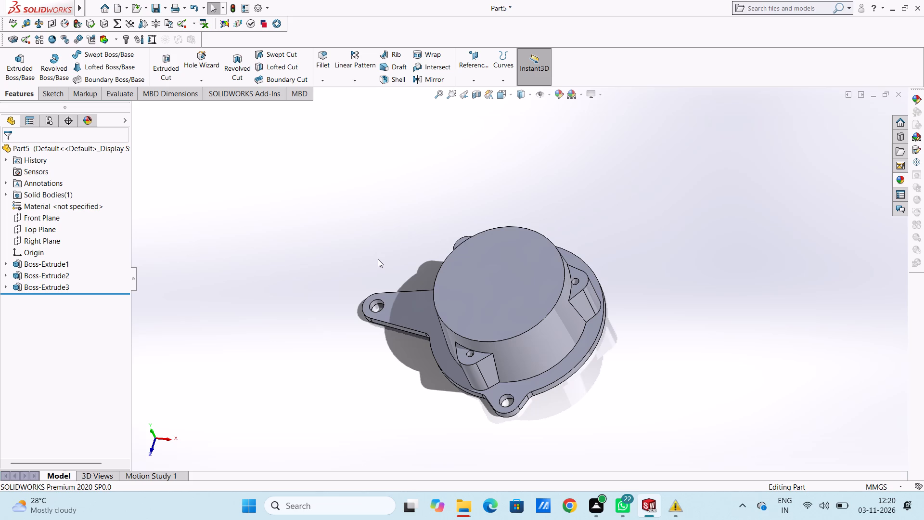
middle_click_drag(385, 201, 428, 226)
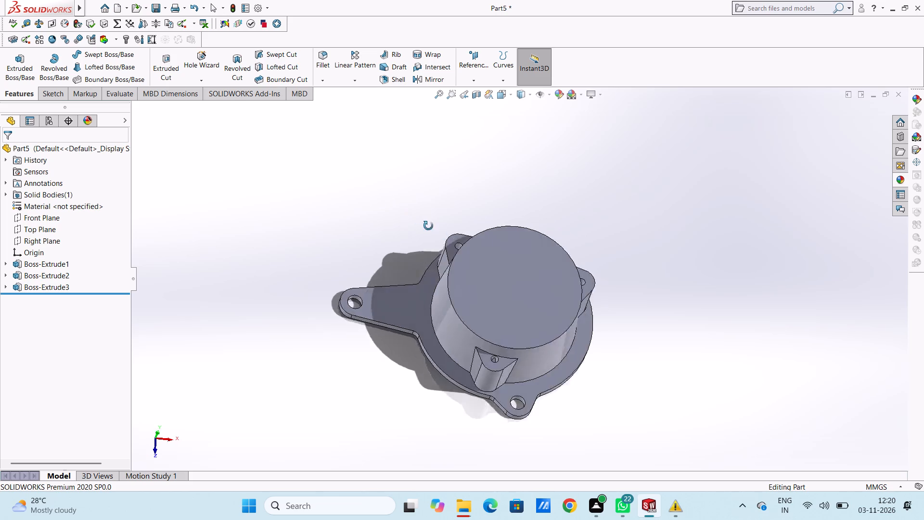
middle_click_drag(428, 226, 411, 289)
scroll(411, 289, "up", 1)
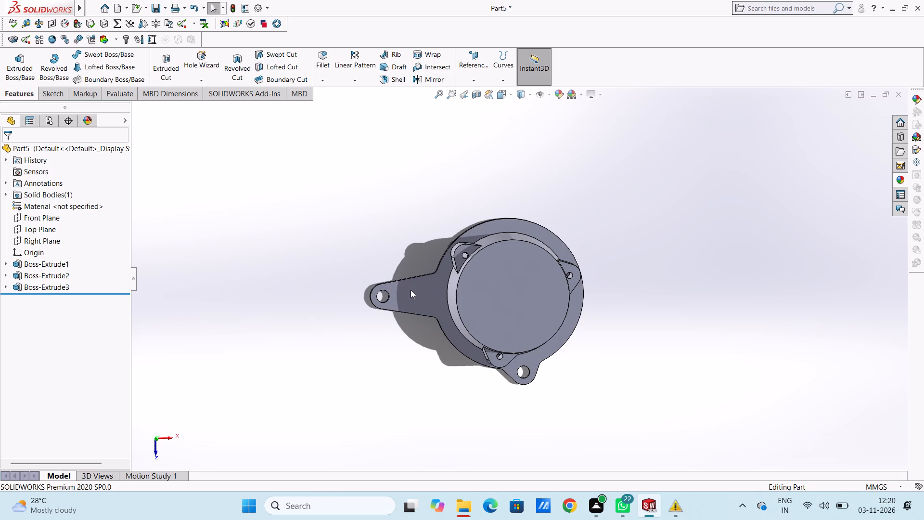
Start a sketch on the top face of the tall lug nearest the arm and draw an 18 mm radius circle centred on its hole.
key("ctrl+5")
scroll(551, 224, "up", 2)
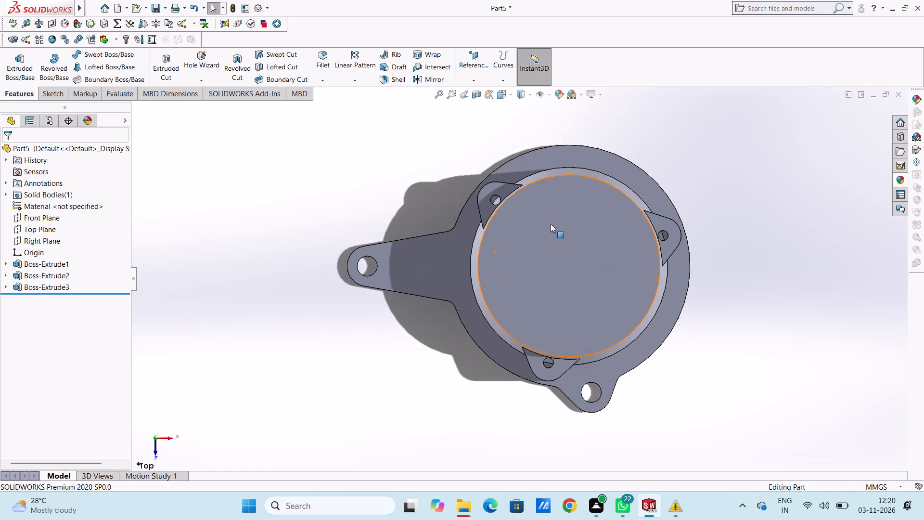
scroll(620, 269, "down", 2)
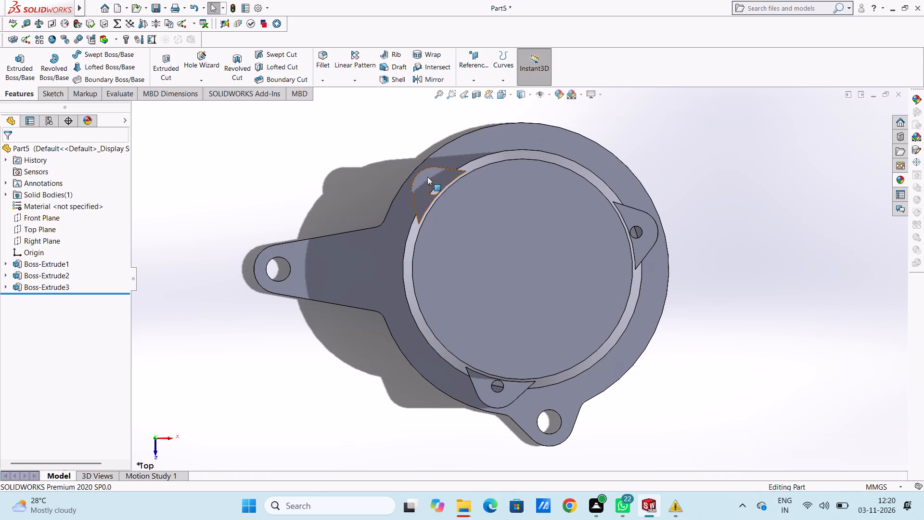
left_click(427, 177)
left_click(472, 147)
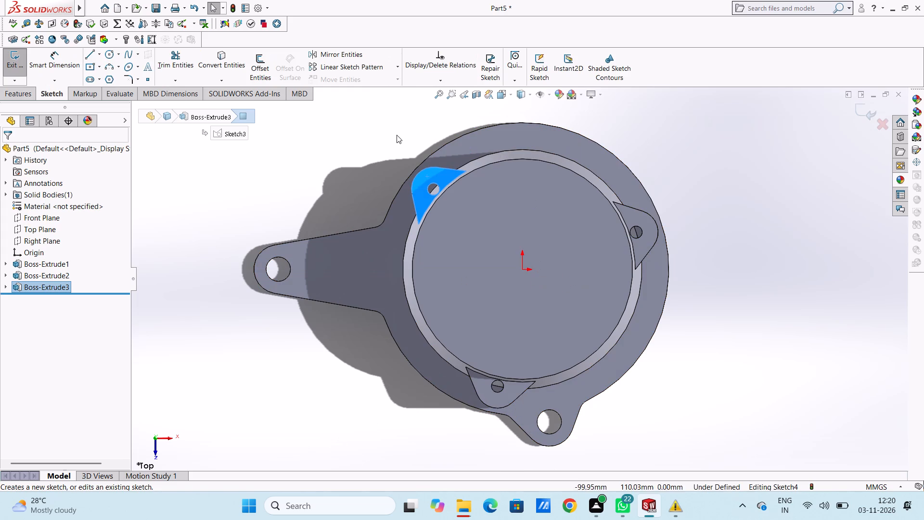
left_click(396, 135)
left_click(106, 52)
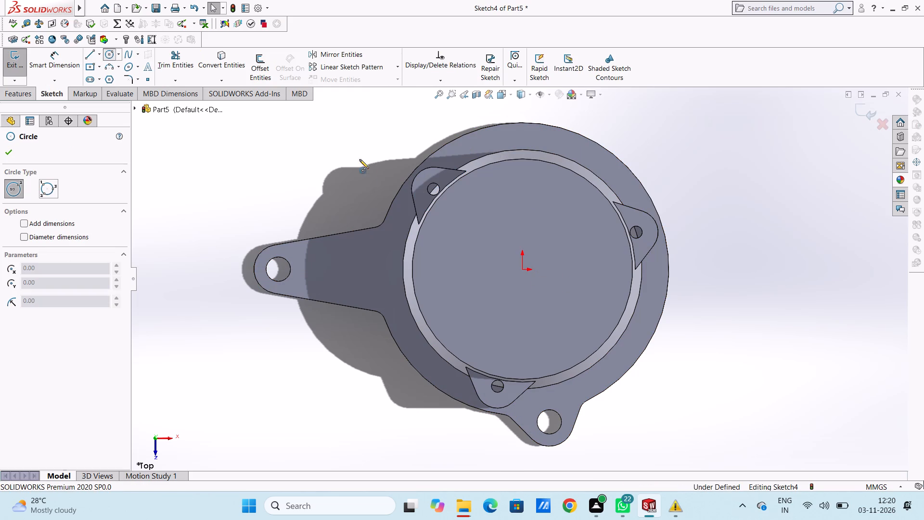
scroll(463, 201, "down", 5)
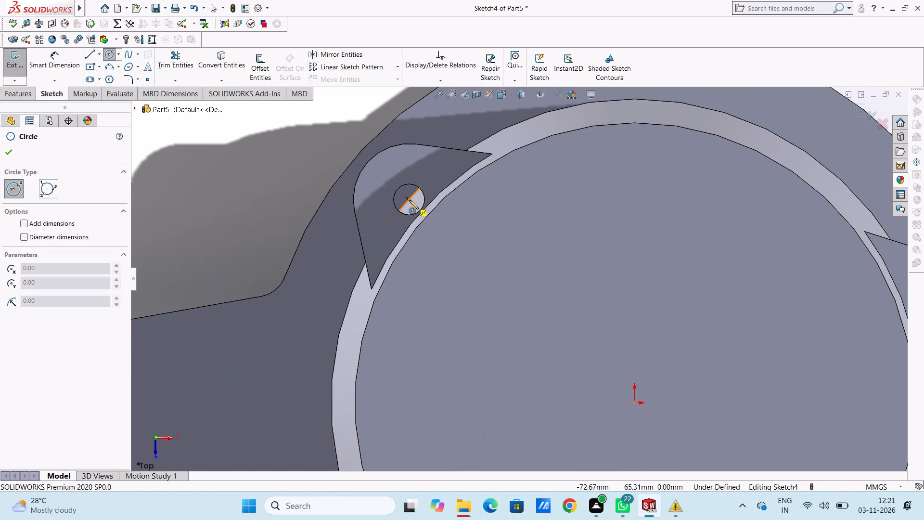
left_click(409, 199)
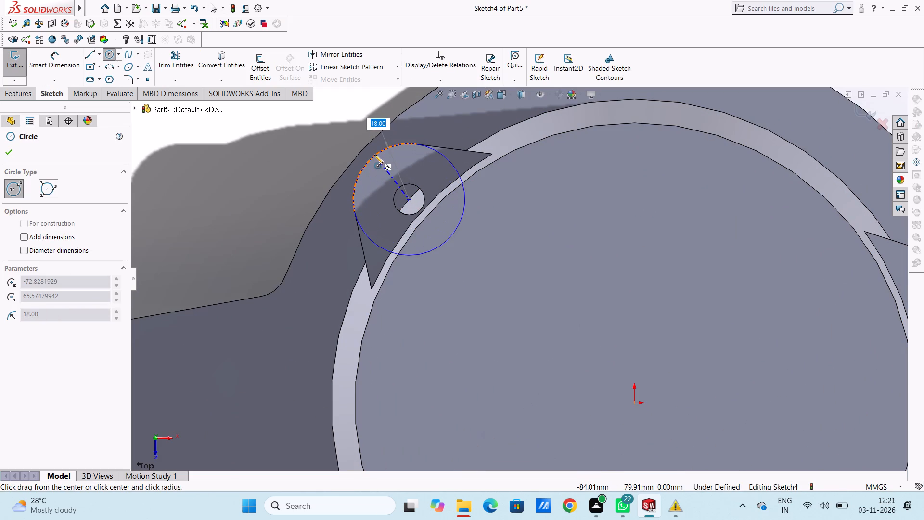
left_click(374, 155)
Draw 18 mm radius circles centred on the holes of the other two tall lugs, matching their rounded outer edges.
scroll(432, 179, "up", 8)
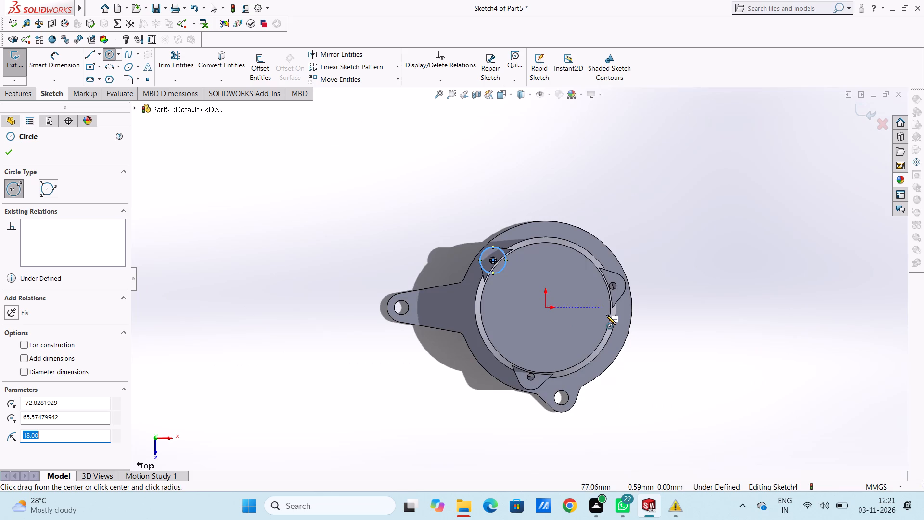
scroll(606, 315, "down", 5)
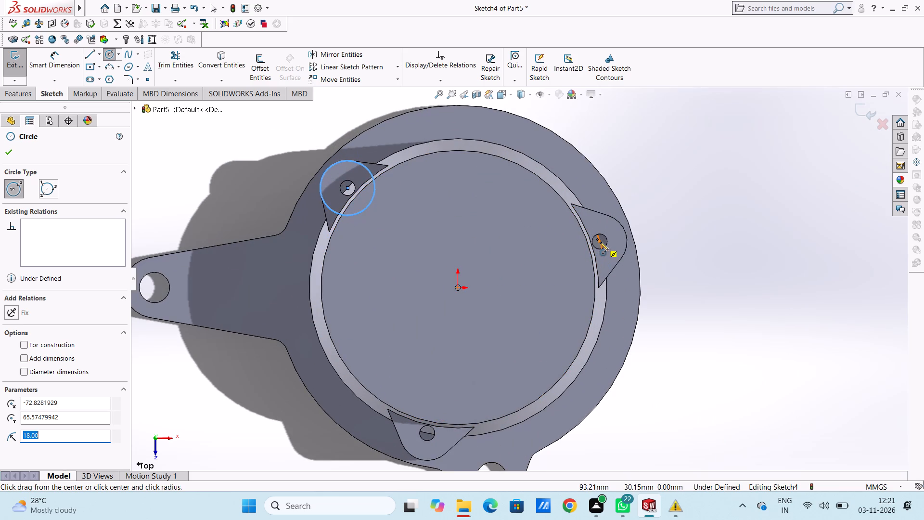
left_click(600, 242)
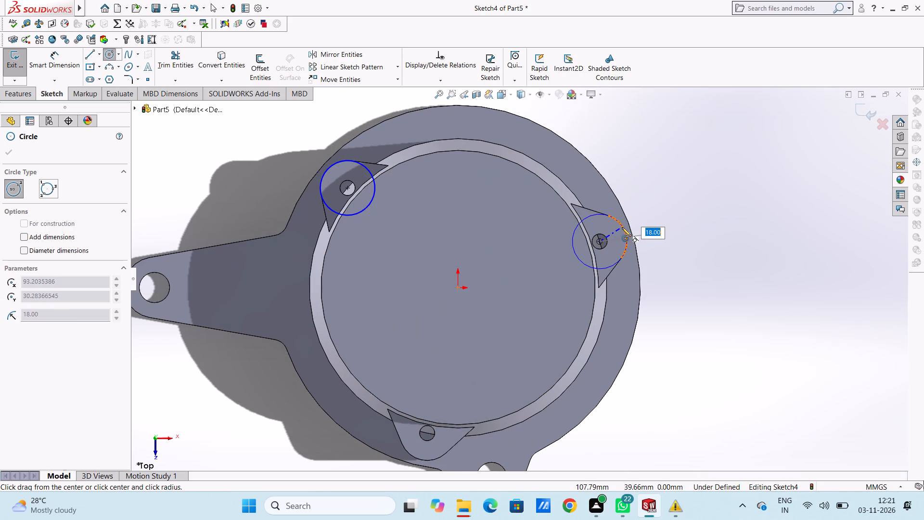
left_click(622, 227)
scroll(653, 265, "up", 5)
scroll(474, 374, "down", 4)
scroll(492, 304, "down", 4)
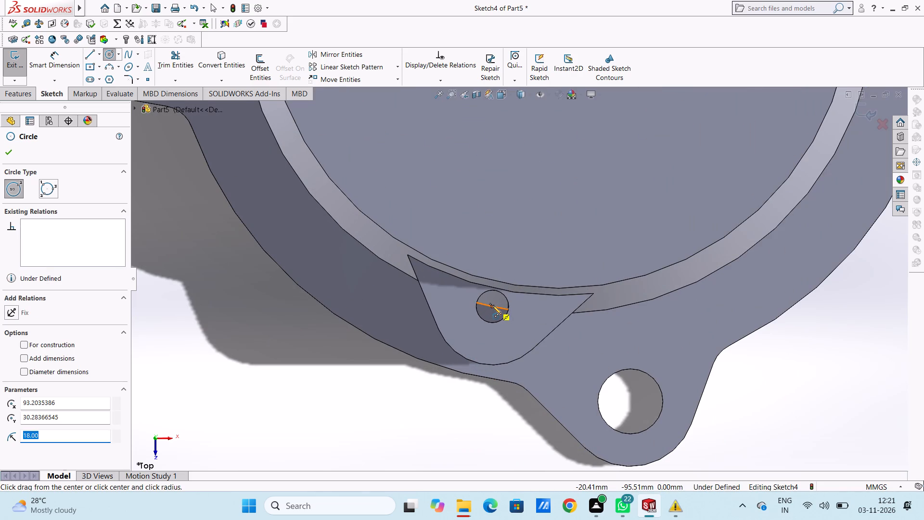
left_click(492, 305)
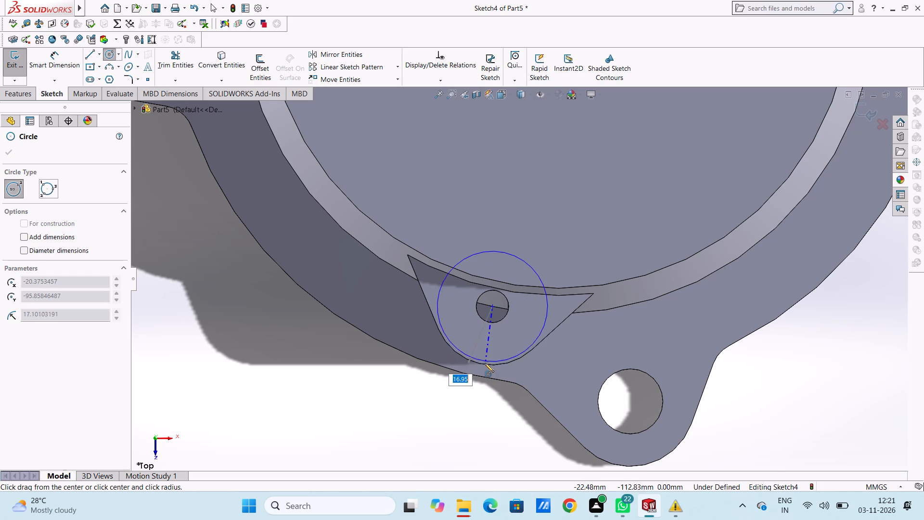
left_click(485, 364)
scroll(364, 383, "up", 2)
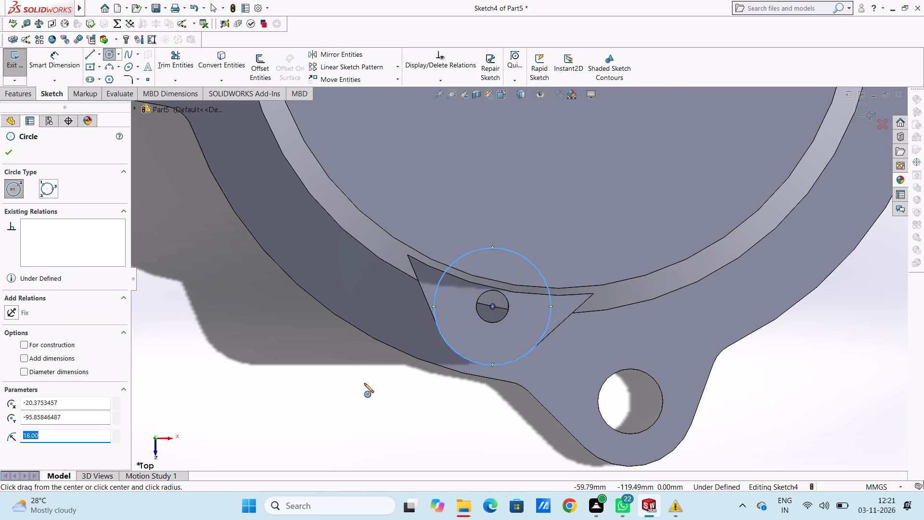
scroll(364, 383, "up", 3)
right_click(314, 325)
left_click(339, 326)
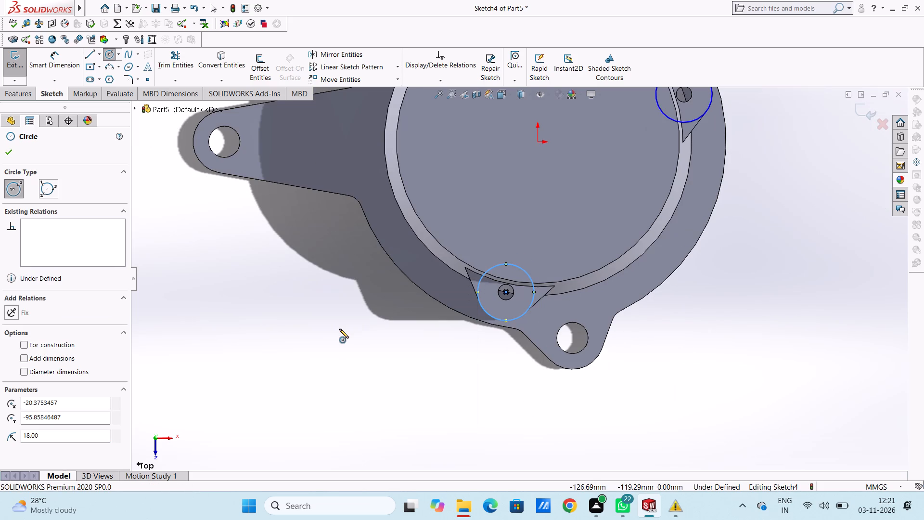
right_click(323, 299)
double_click(337, 305)
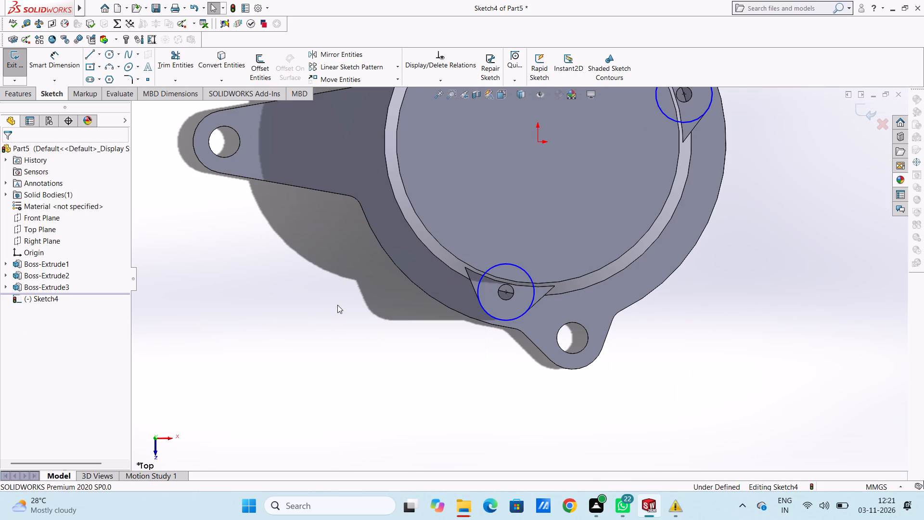
Dimension the circle on the tall lug nearest the arm with a 36 mm diameter.
scroll(334, 296, "up", 5)
left_click(54, 62)
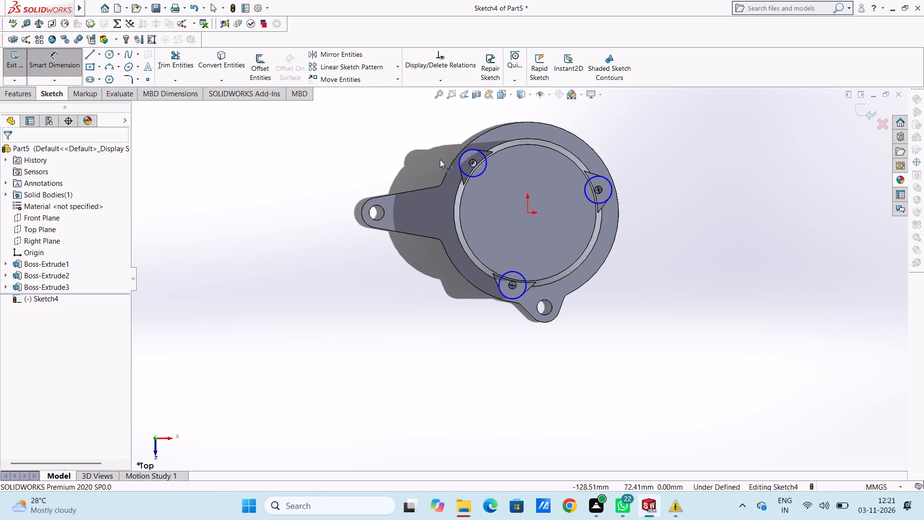
scroll(503, 144, "down", 4)
left_click(419, 231)
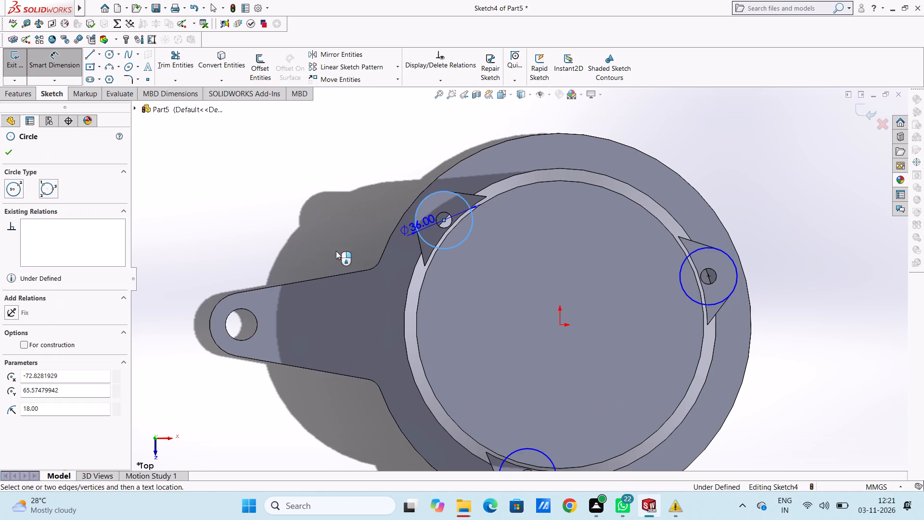
scroll(336, 251, "up", 4)
left_click(294, 276)
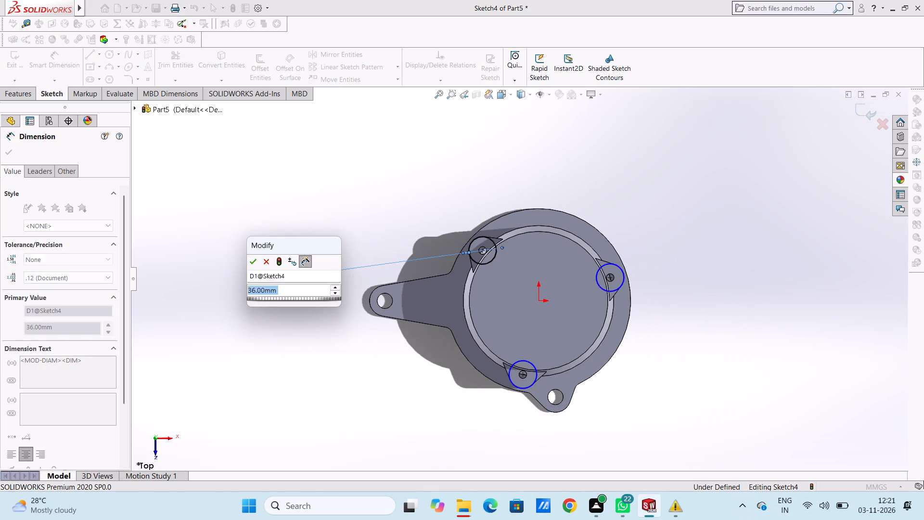
left_click(255, 259)
left_click(276, 223)
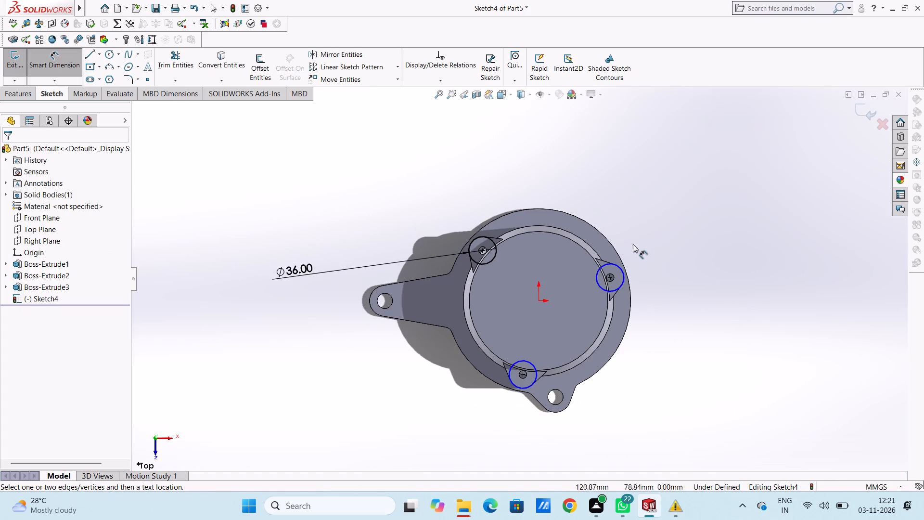
Dimension the circles on the other two tall lugs with a 36 mm diameter each.
left_click(615, 265)
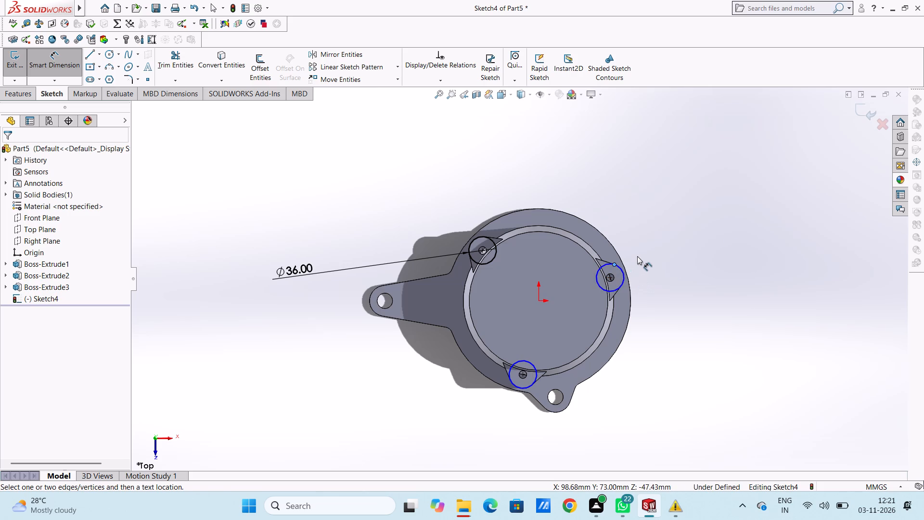
key("Escape")
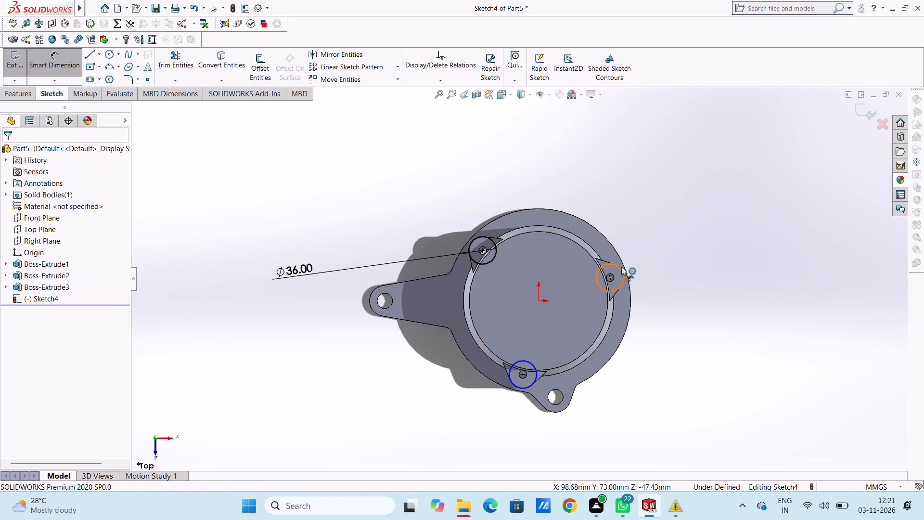
left_click(620, 268)
left_click(727, 185)
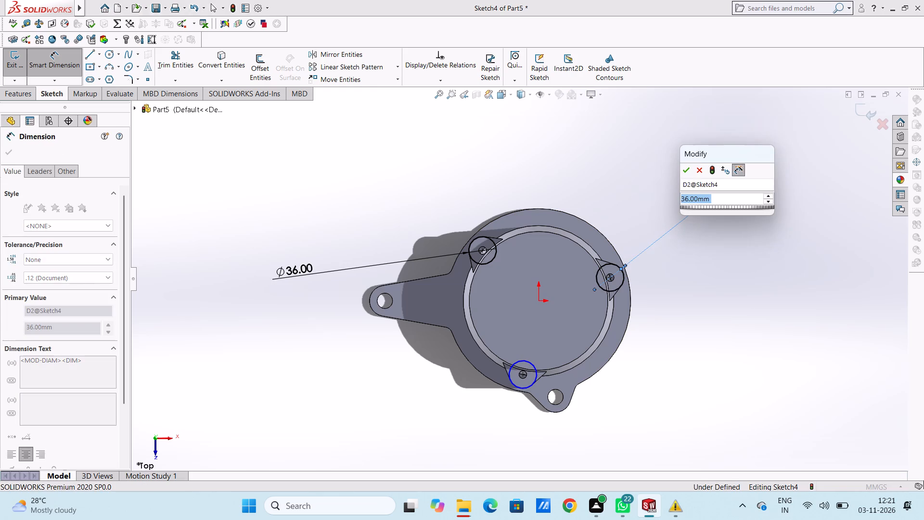
left_click(687, 169)
left_click(643, 170)
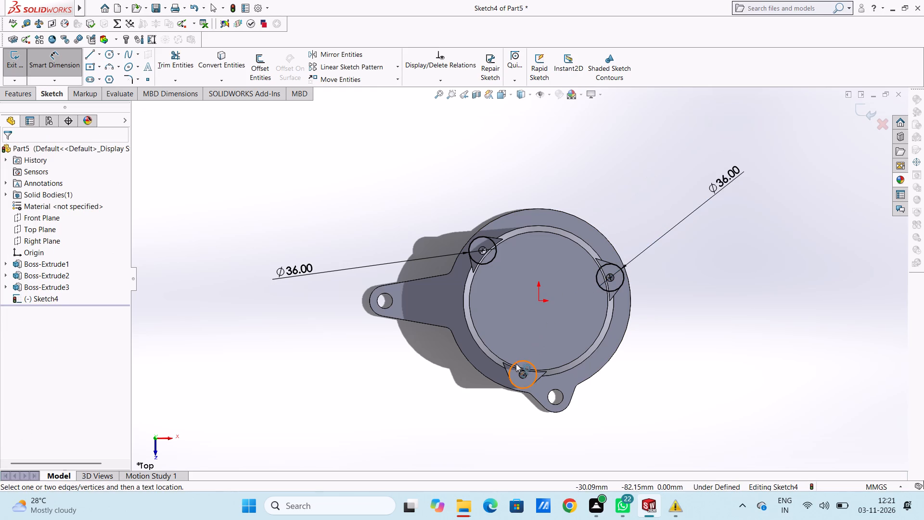
left_click(516, 363)
left_click(611, 214)
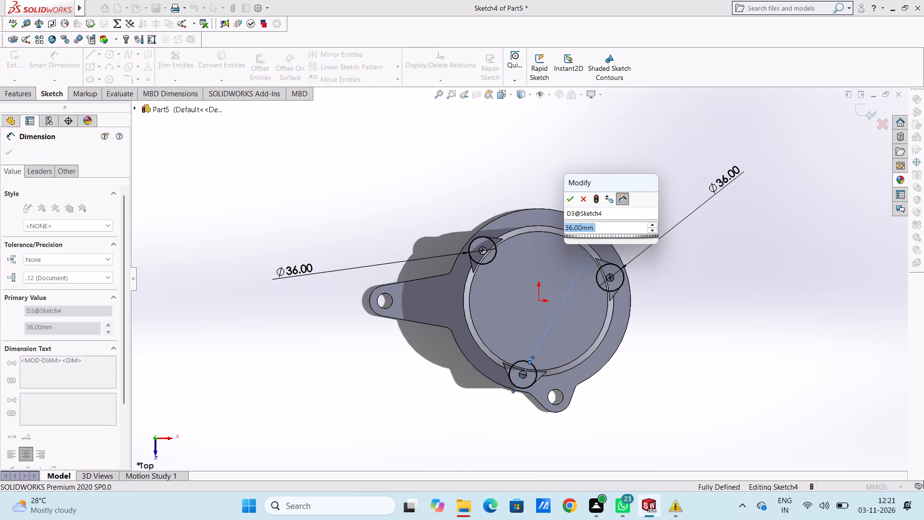
left_click(572, 200)
left_click(550, 171)
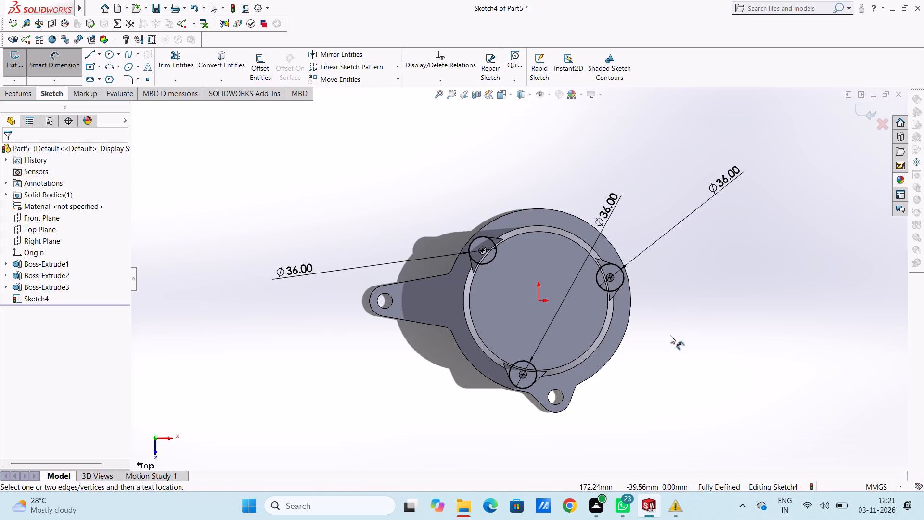
Cut-extrude the three circles 63 mm blind from the sketch plane, reversing the direction so the cut runs upward from the lug tops.
middle_click_drag(660, 350, 634, 302)
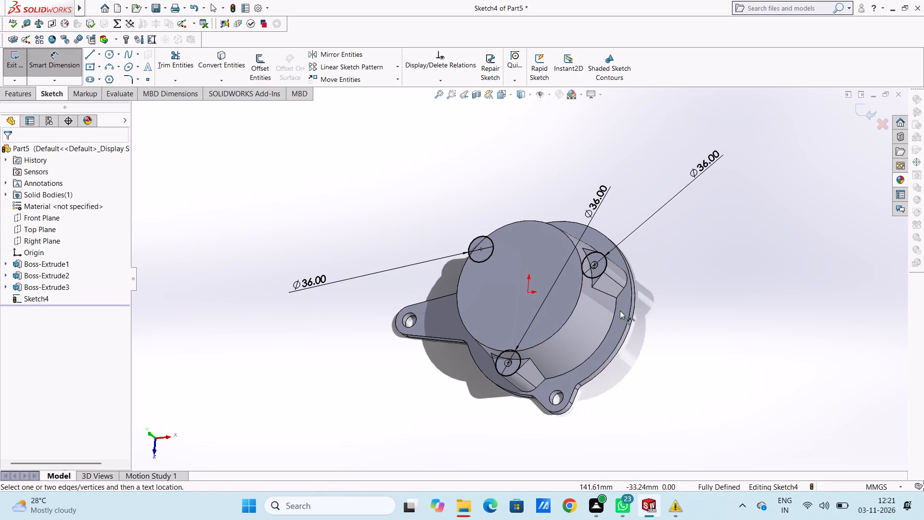
left_click(62, 63)
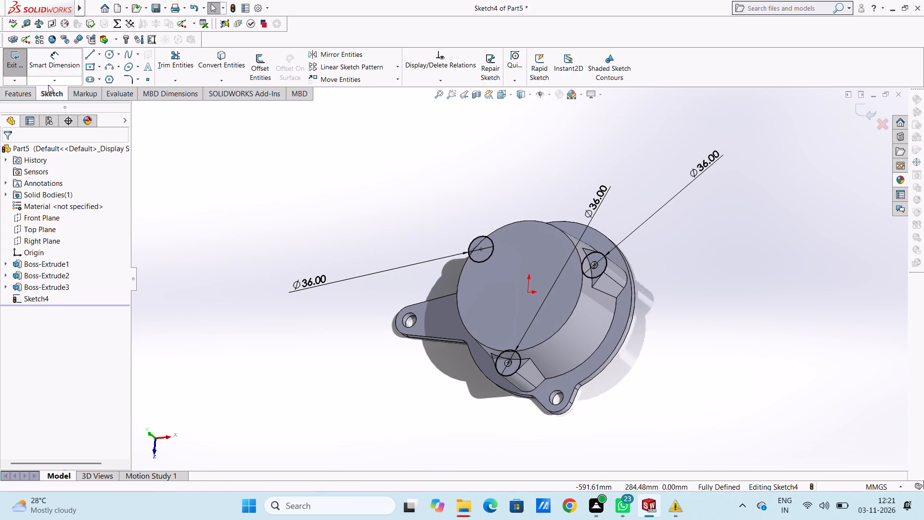
left_click(23, 93)
left_click(164, 68)
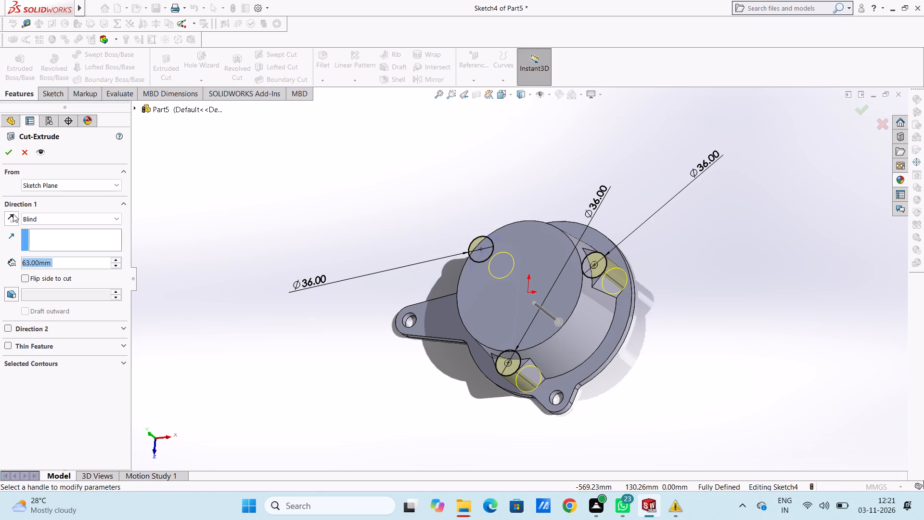
left_click(13, 214)
middle_click_drag(227, 296, 283, 208)
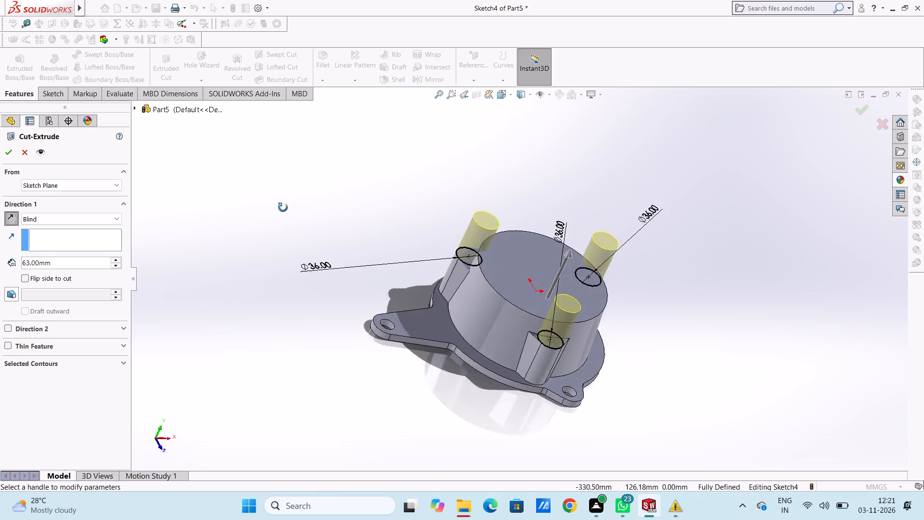
middle_click_drag(283, 208, 218, 228)
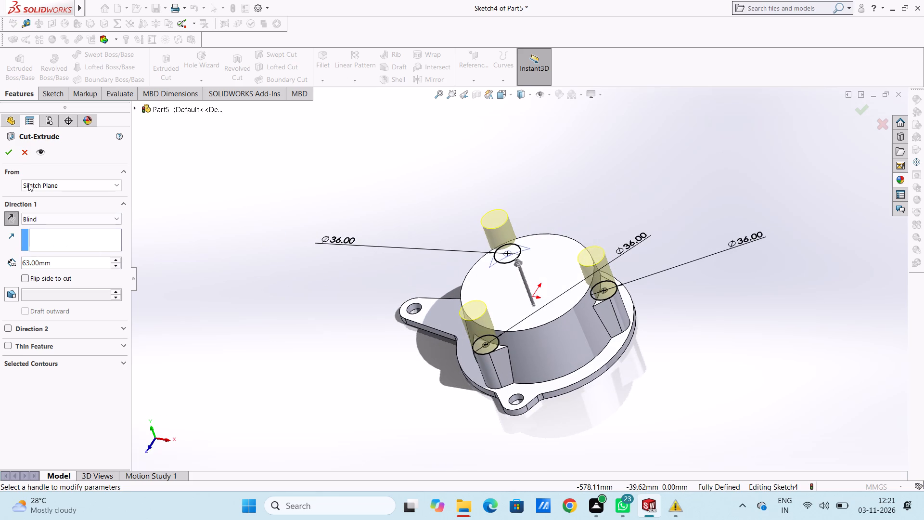
left_click(6, 151)
left_click(200, 226)
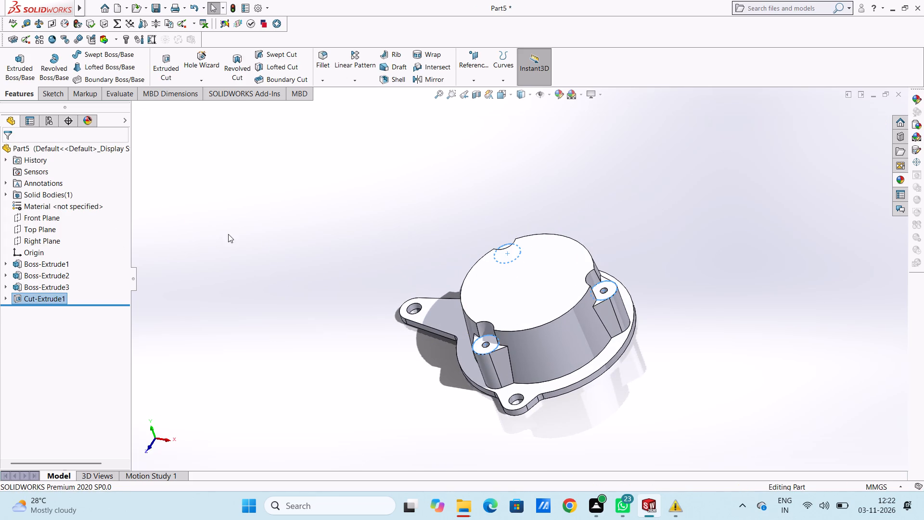
Examine the circular clearance cuts above the three lugs from several angles.
middle_click_drag(301, 260, 264, 256)
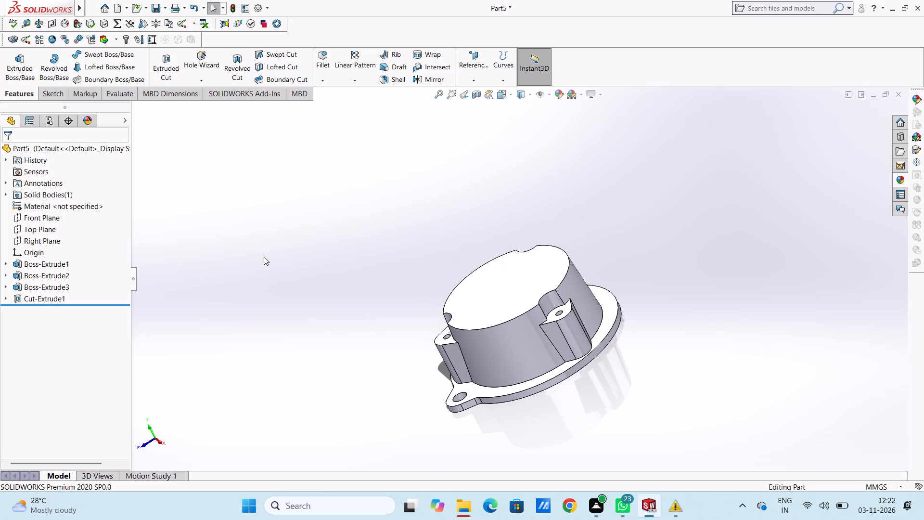
middle_click_drag(272, 260, 322, 287)
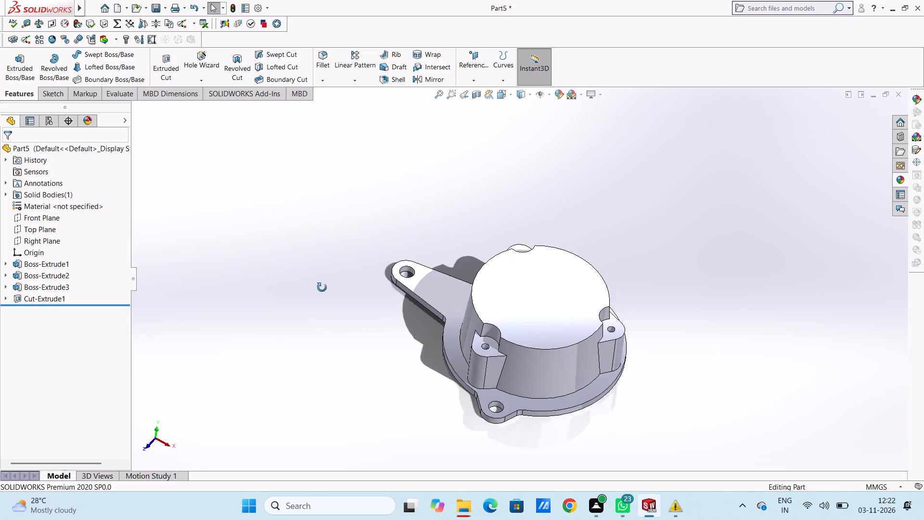
middle_click_drag(322, 287, 279, 267)
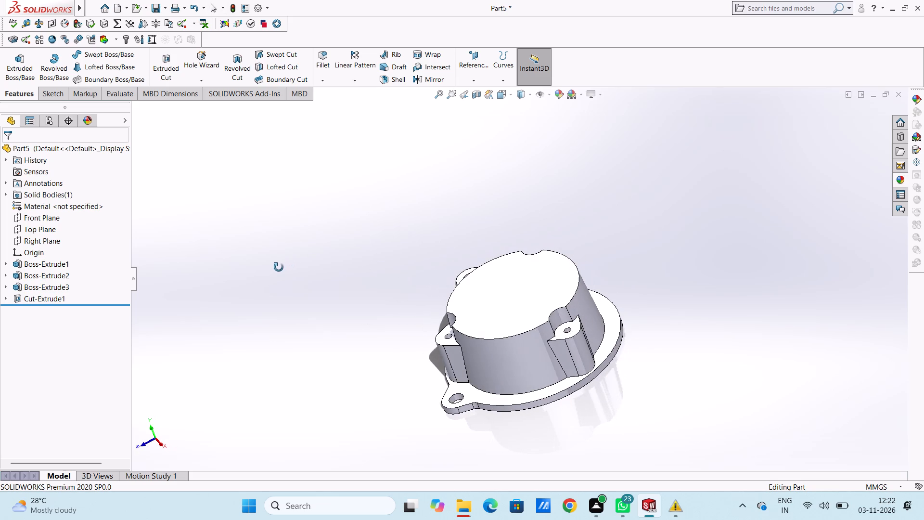
middle_click_drag(279, 267, 257, 271)
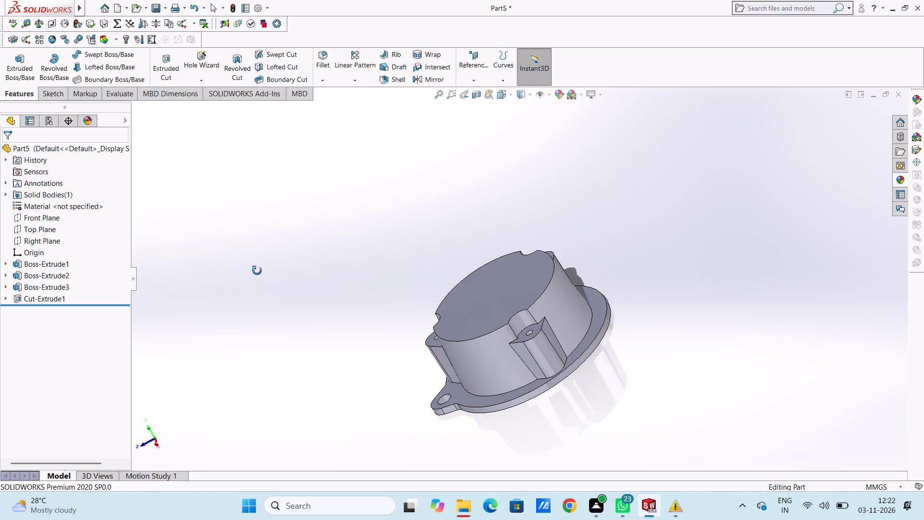
middle_click_drag(257, 271, 320, 272)
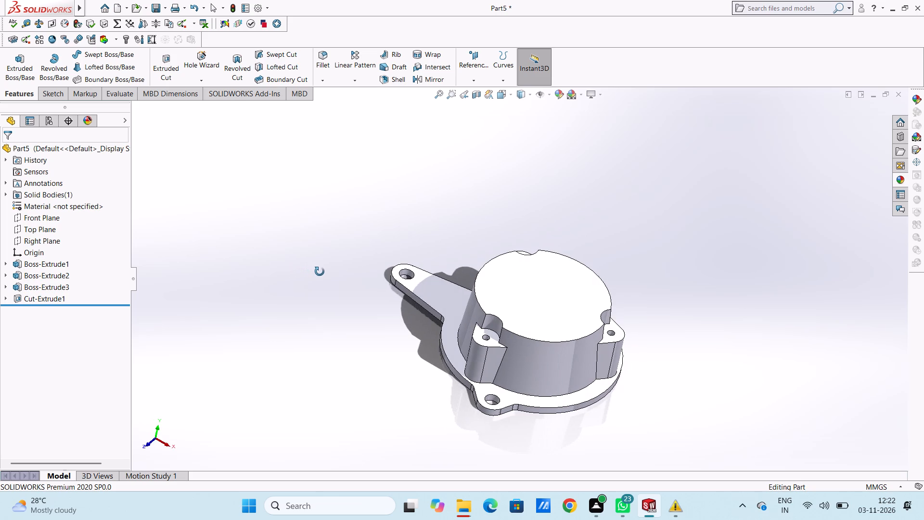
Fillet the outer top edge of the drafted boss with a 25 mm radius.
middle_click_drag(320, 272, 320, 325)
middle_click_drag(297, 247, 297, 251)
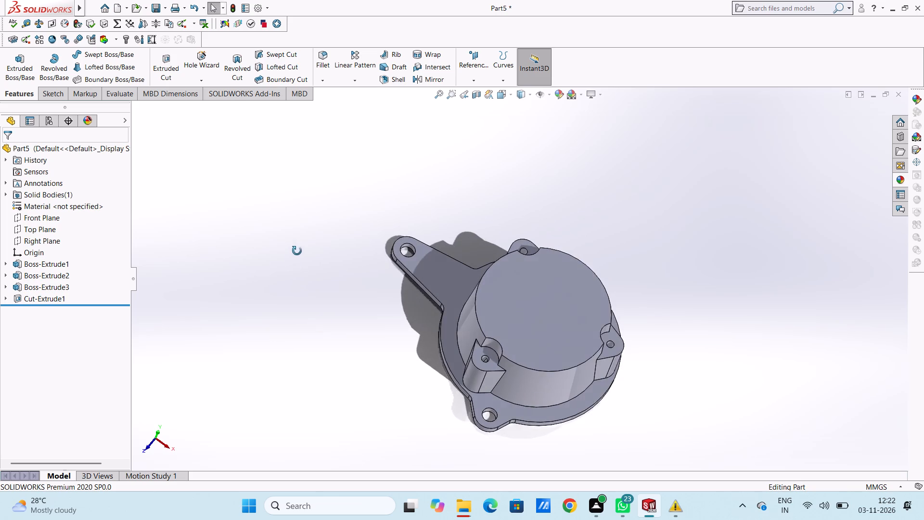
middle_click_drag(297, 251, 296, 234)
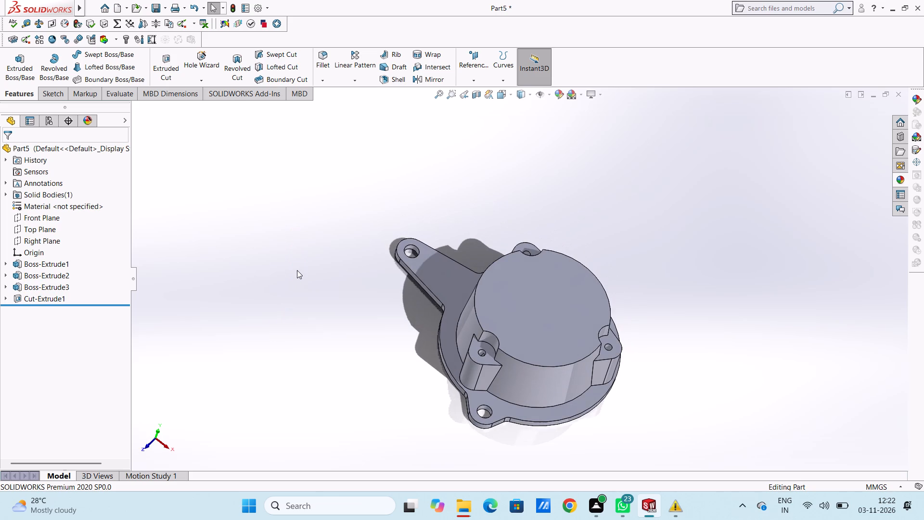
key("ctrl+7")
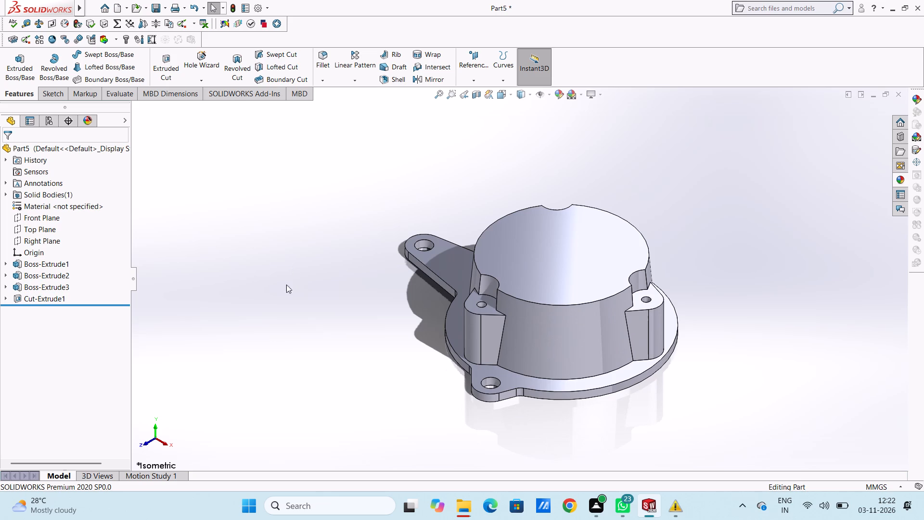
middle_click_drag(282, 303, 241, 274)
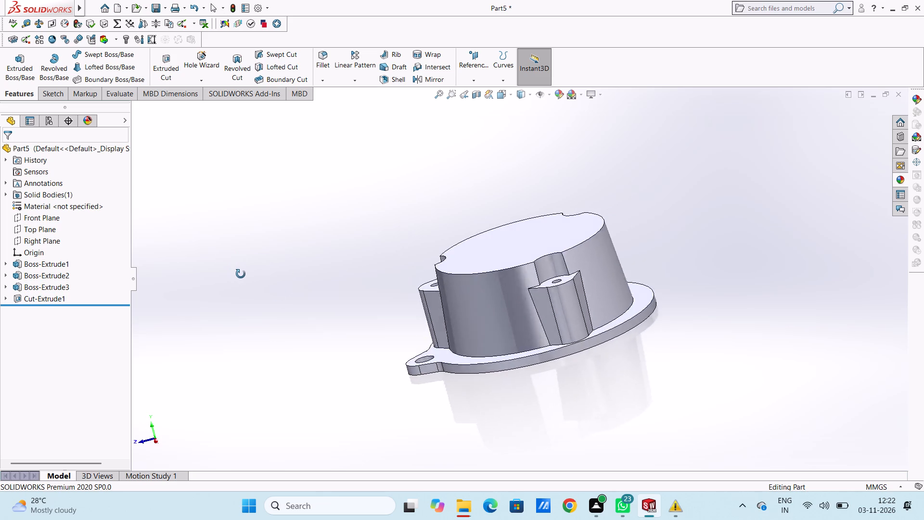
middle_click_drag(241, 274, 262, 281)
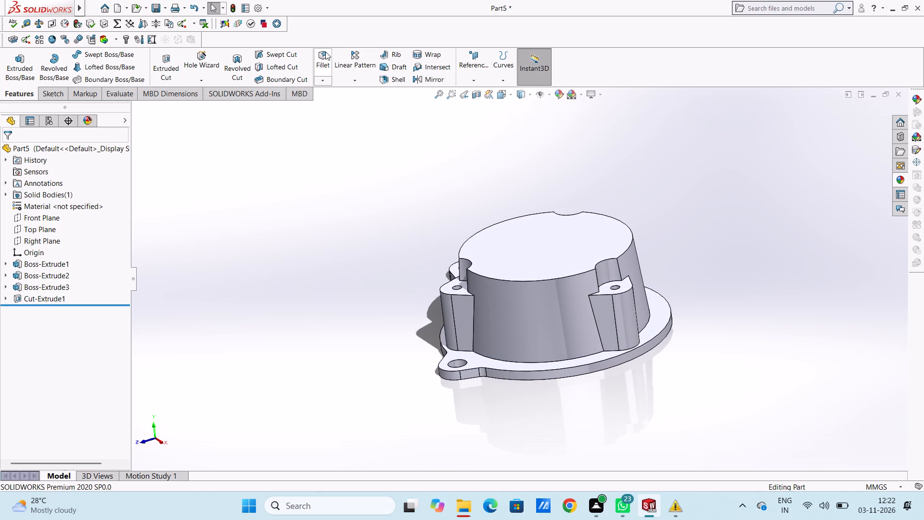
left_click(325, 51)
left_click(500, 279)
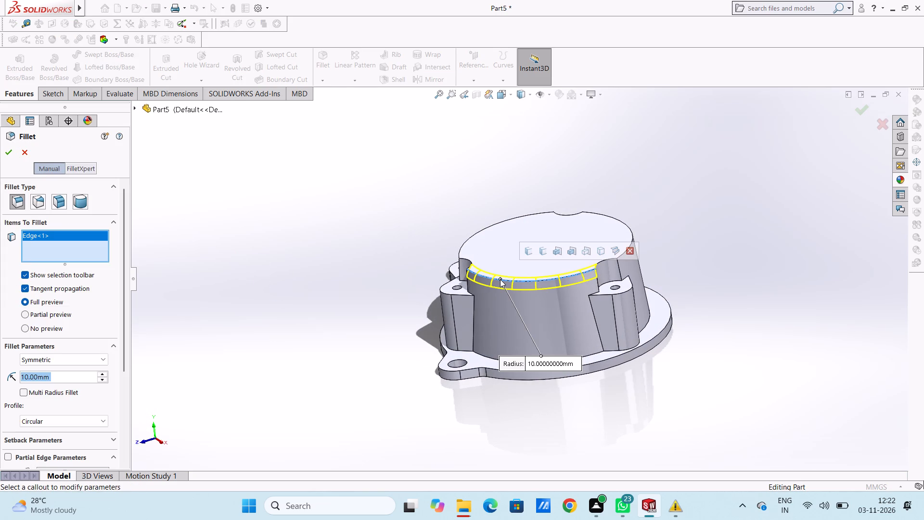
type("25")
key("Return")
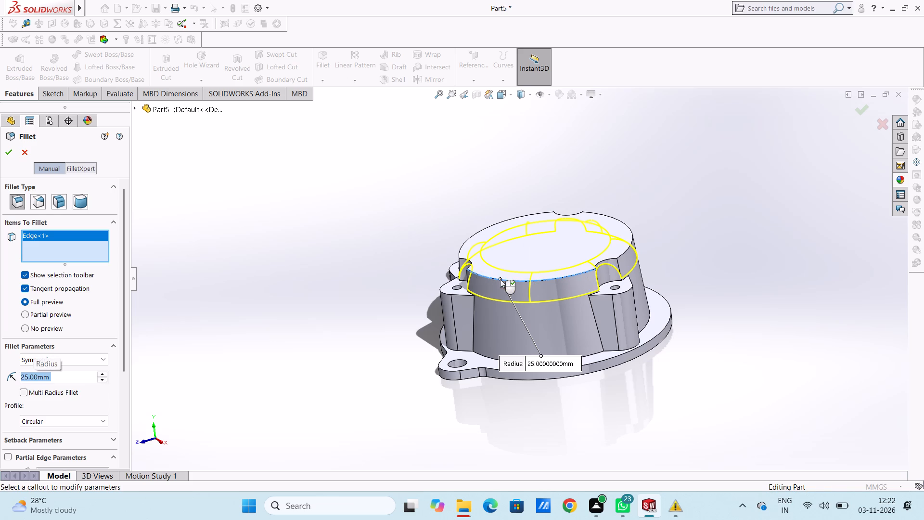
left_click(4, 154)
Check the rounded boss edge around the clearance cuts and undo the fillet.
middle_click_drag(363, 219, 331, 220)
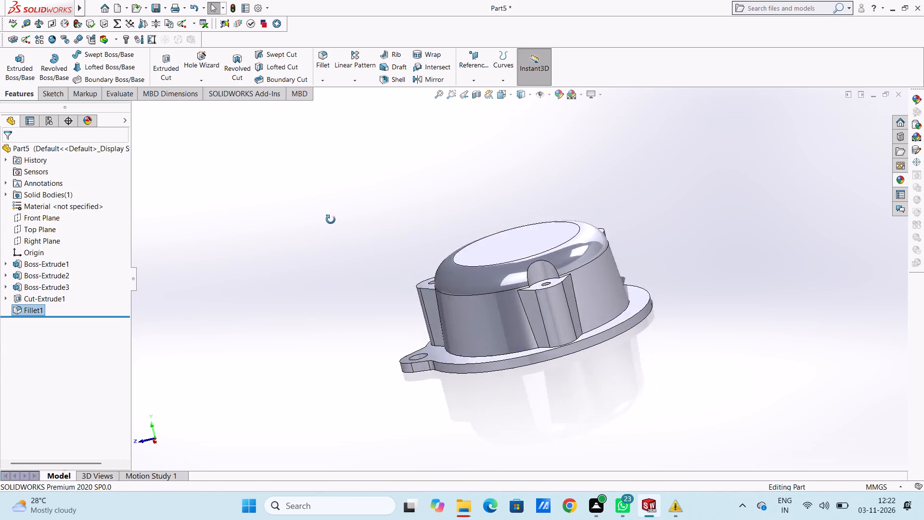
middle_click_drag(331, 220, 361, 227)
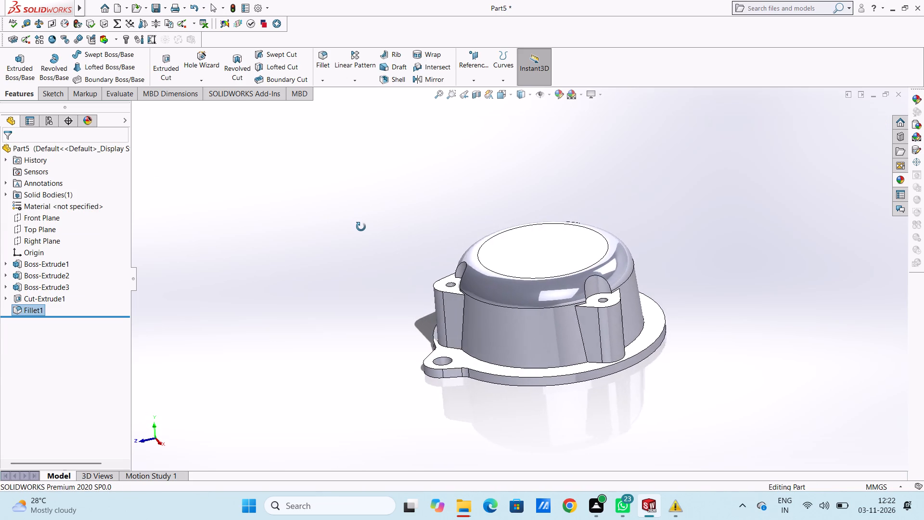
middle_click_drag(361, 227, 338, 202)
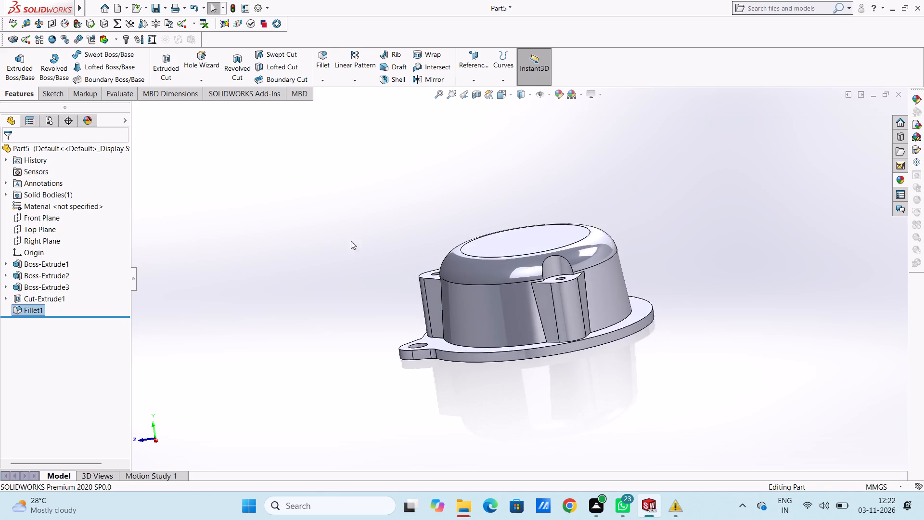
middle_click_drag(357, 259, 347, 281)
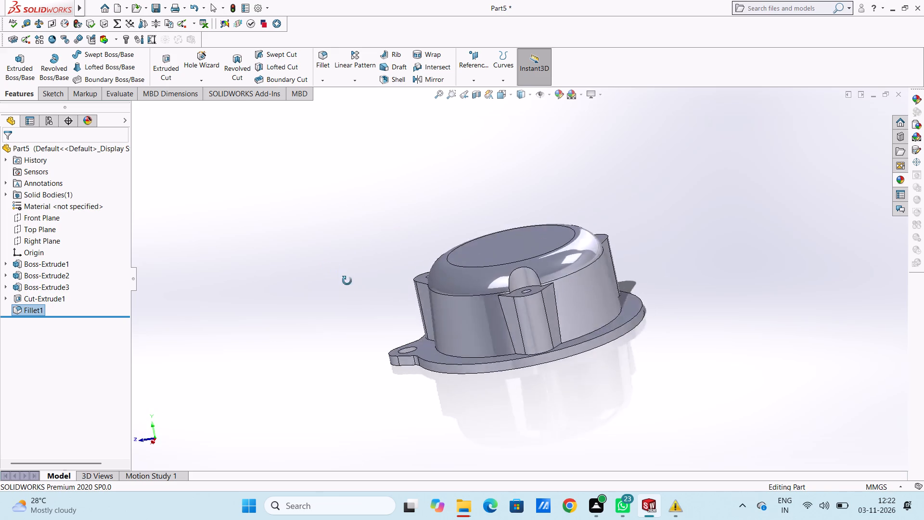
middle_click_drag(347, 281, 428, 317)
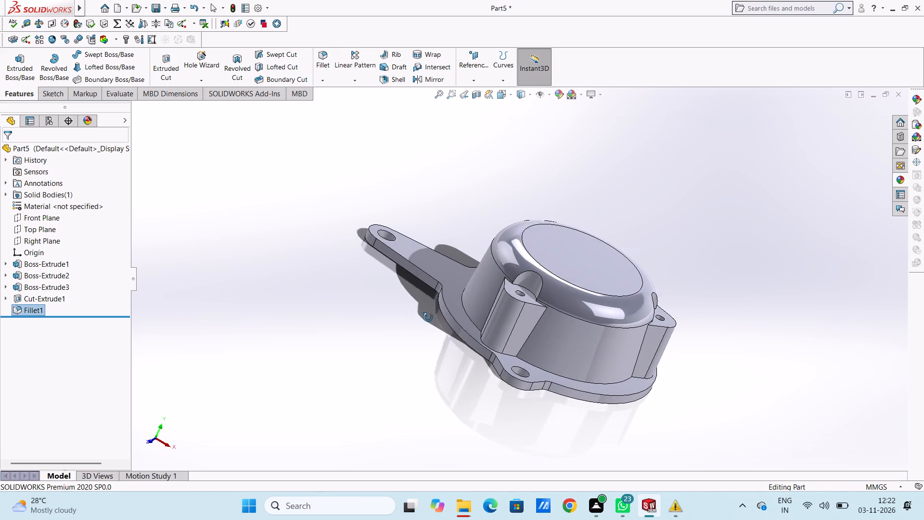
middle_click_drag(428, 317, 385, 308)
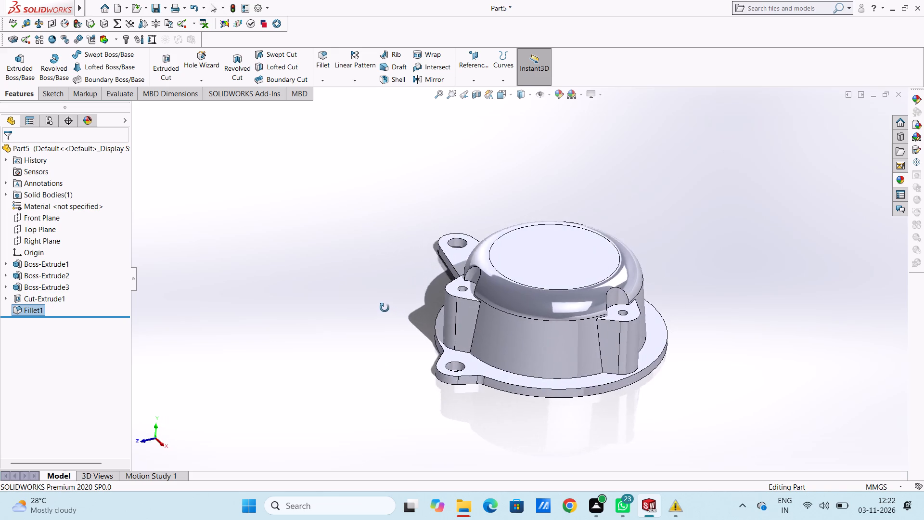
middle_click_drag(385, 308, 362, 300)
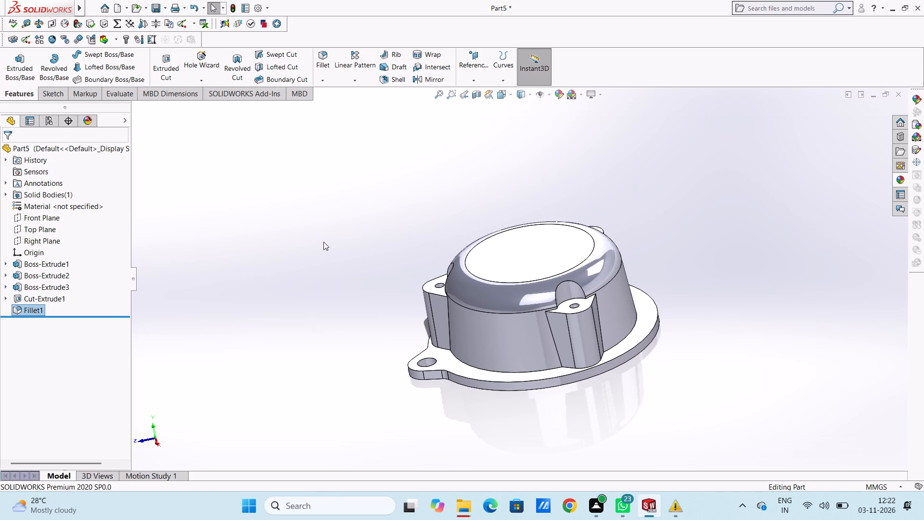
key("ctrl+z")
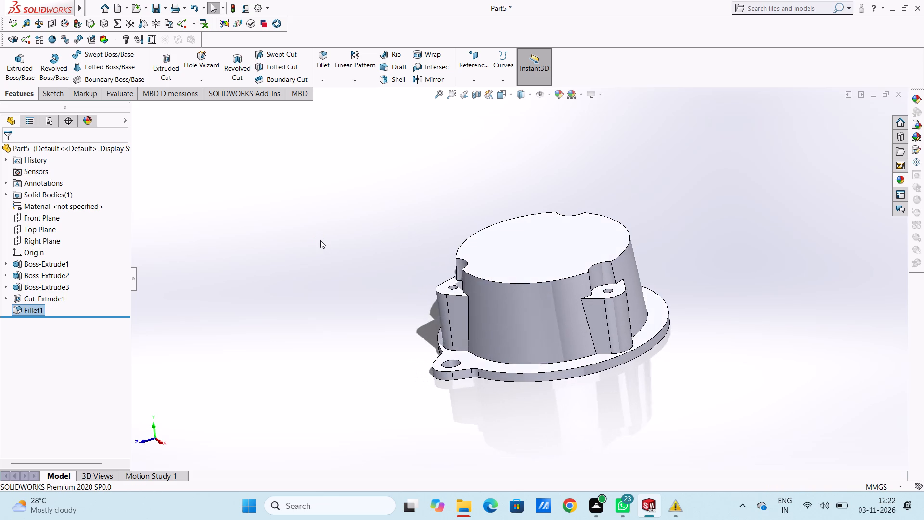
Undo the circular clearance cut above the three tall lugs, going back into its circle sketch.
key("ctrl+z")
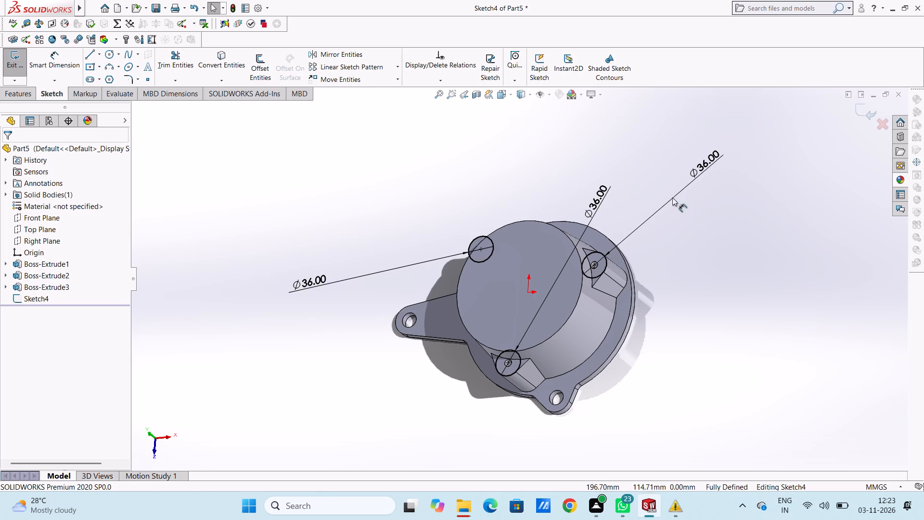
Set the diameters of all three circles on the tall lugs to 10 mm.
double_click(714, 159)
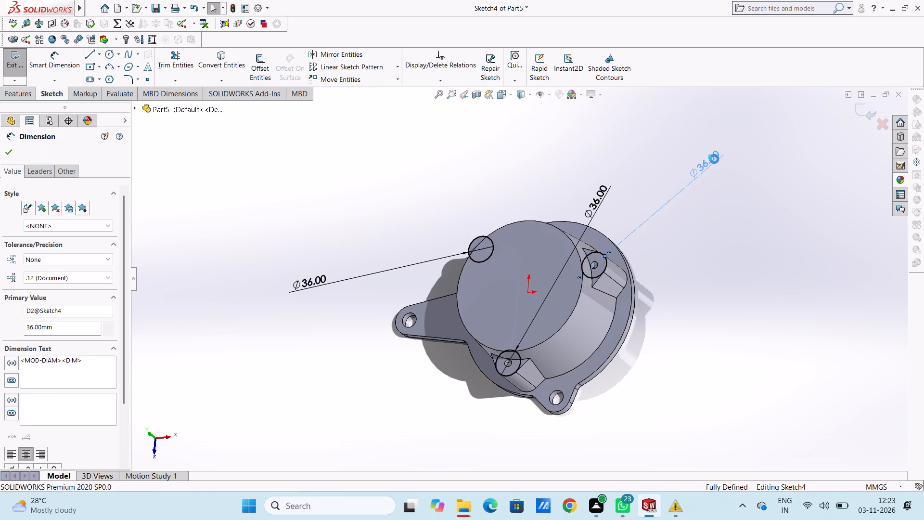
type("10")
key("Return")
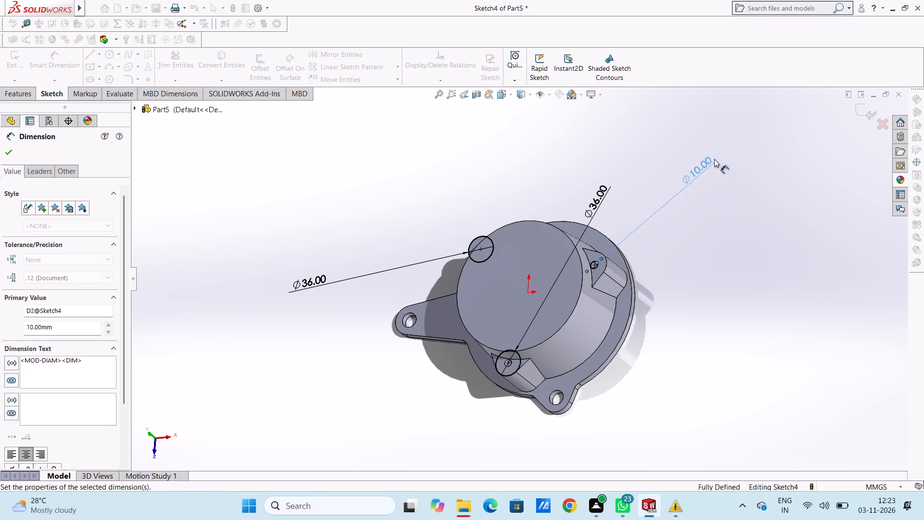
left_click(528, 157)
double_click(599, 197)
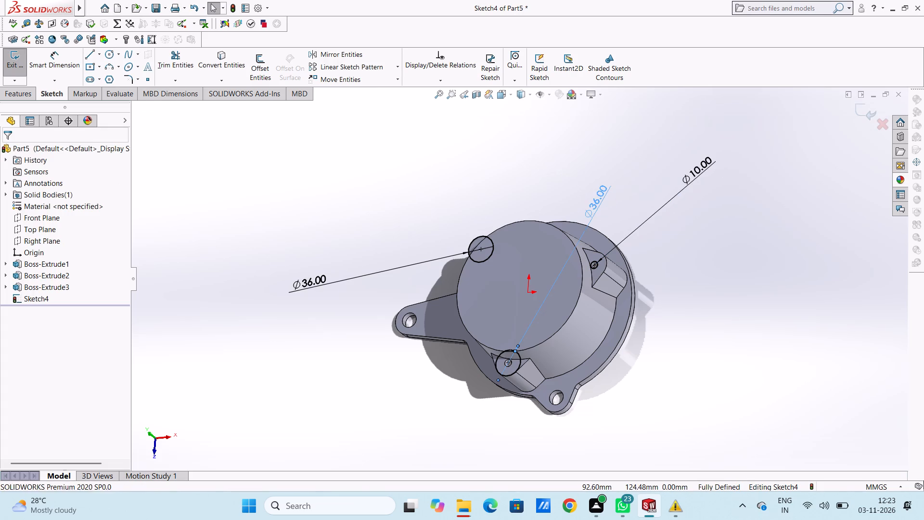
type("10")
key("Return")
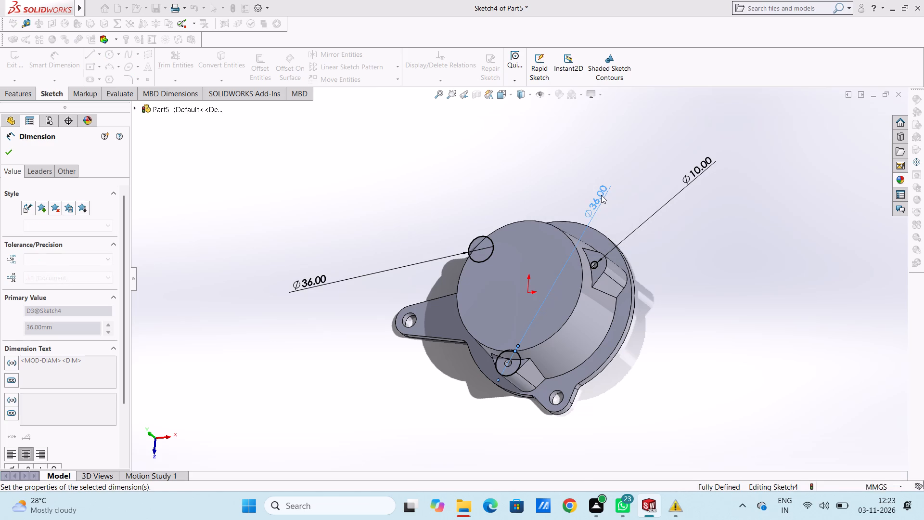
left_click(485, 204)
double_click(304, 283)
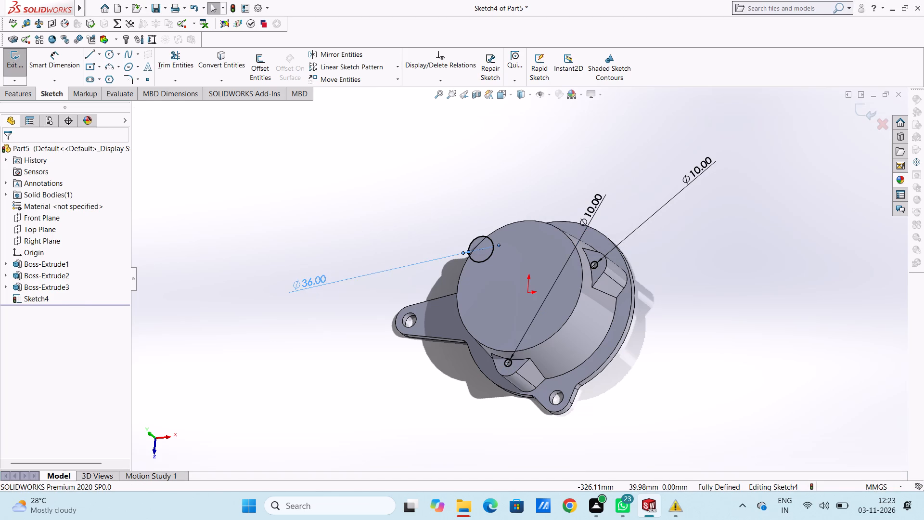
type("10")
key("Return")
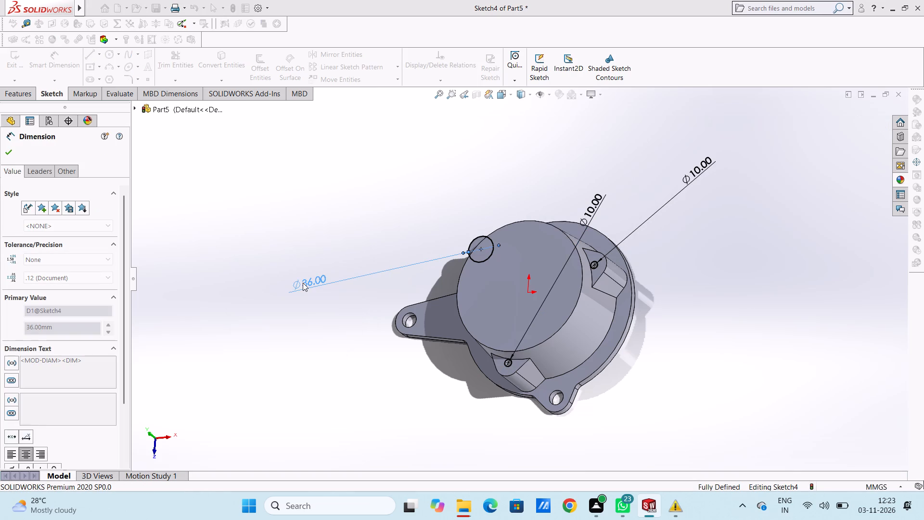
left_click(291, 330)
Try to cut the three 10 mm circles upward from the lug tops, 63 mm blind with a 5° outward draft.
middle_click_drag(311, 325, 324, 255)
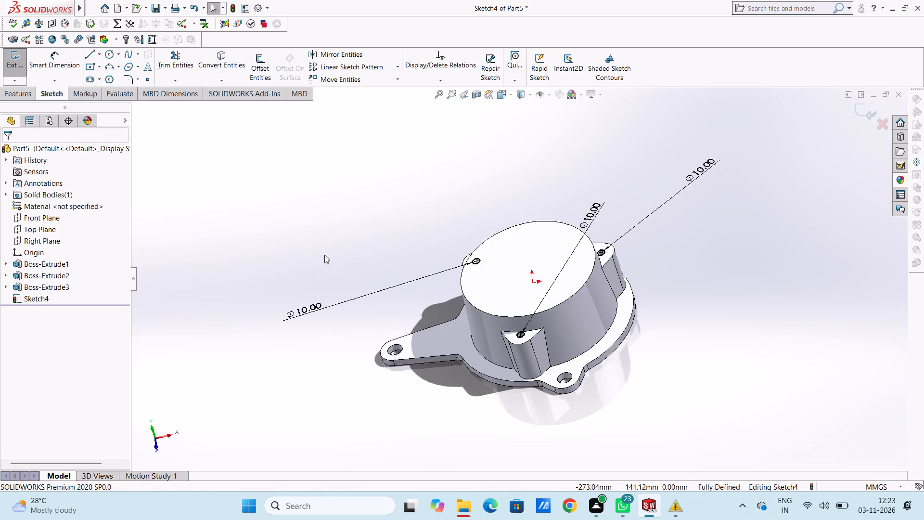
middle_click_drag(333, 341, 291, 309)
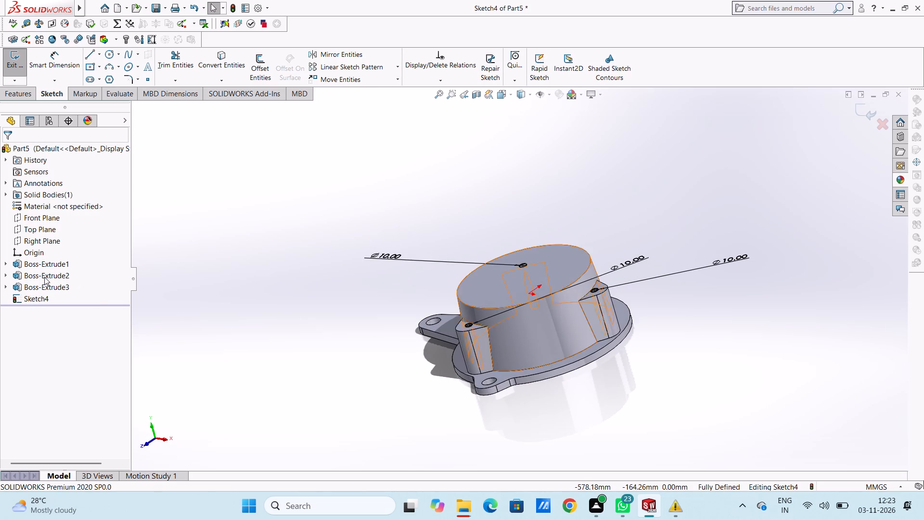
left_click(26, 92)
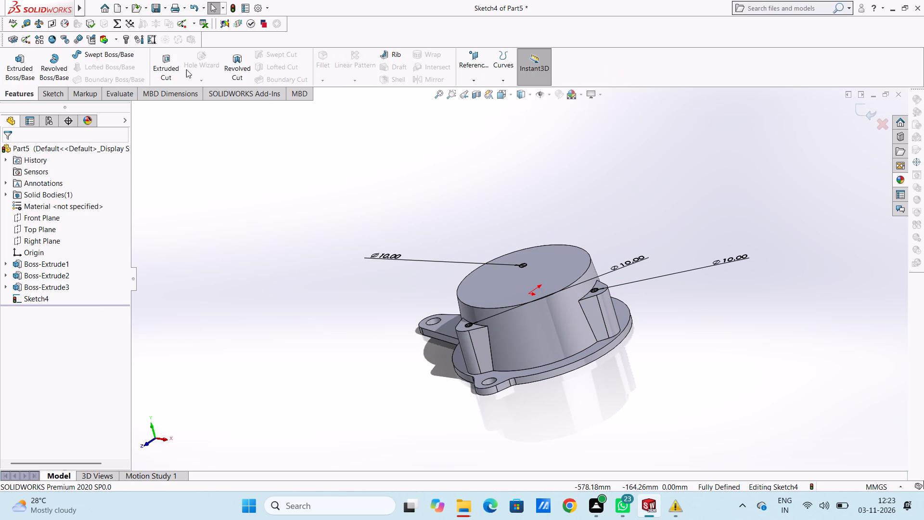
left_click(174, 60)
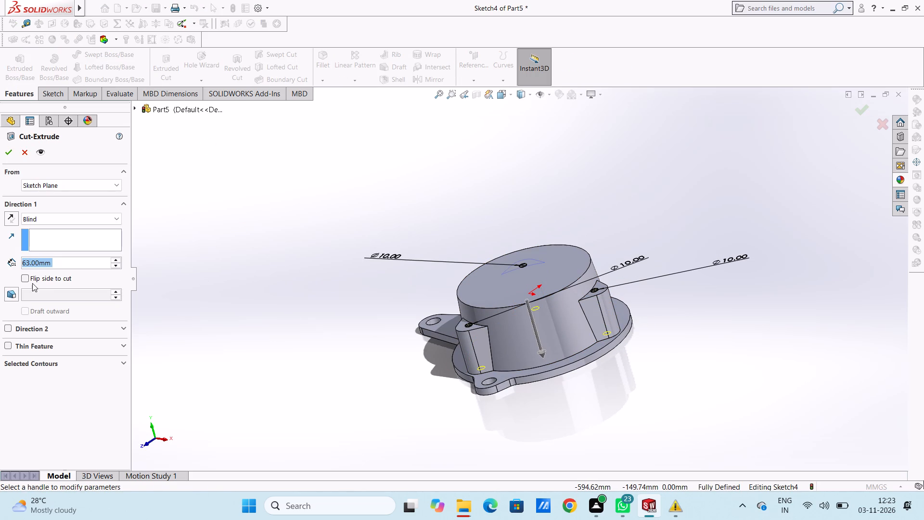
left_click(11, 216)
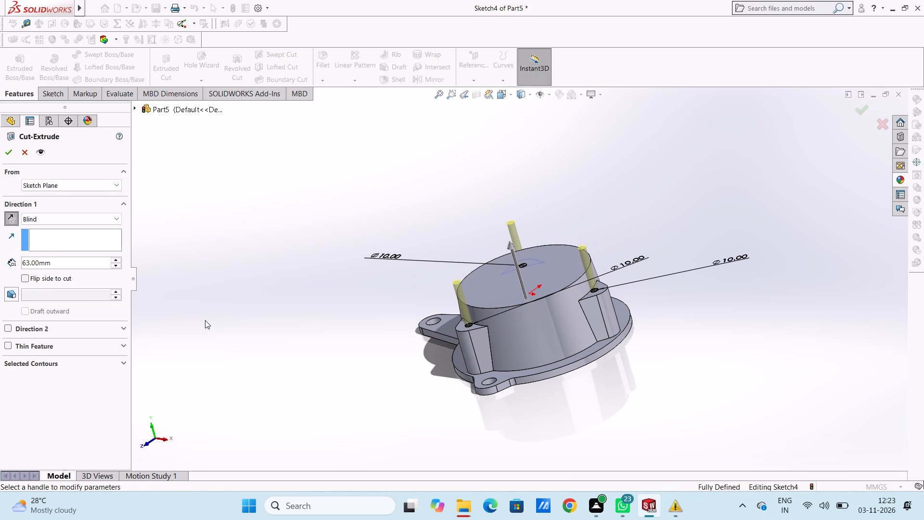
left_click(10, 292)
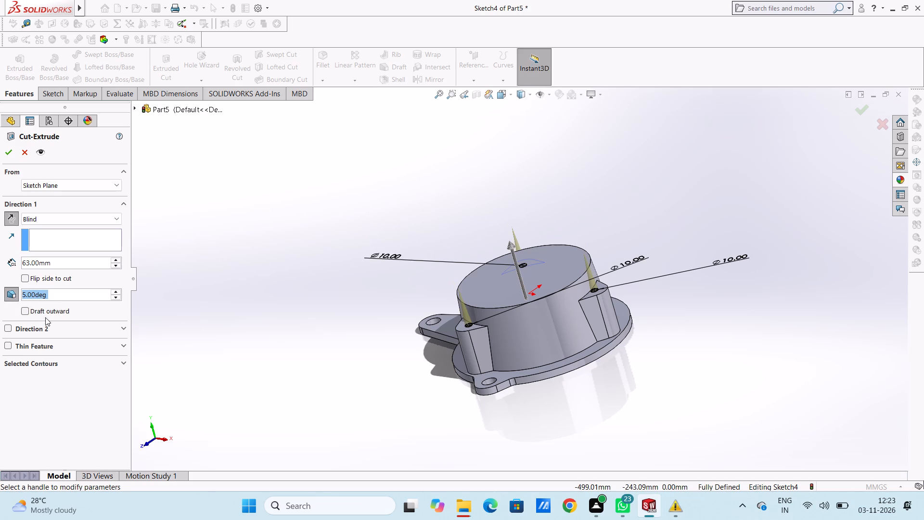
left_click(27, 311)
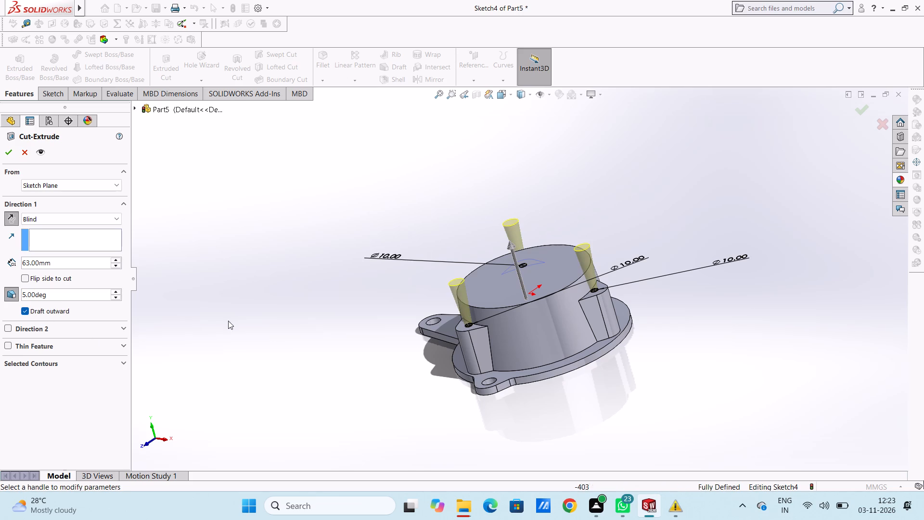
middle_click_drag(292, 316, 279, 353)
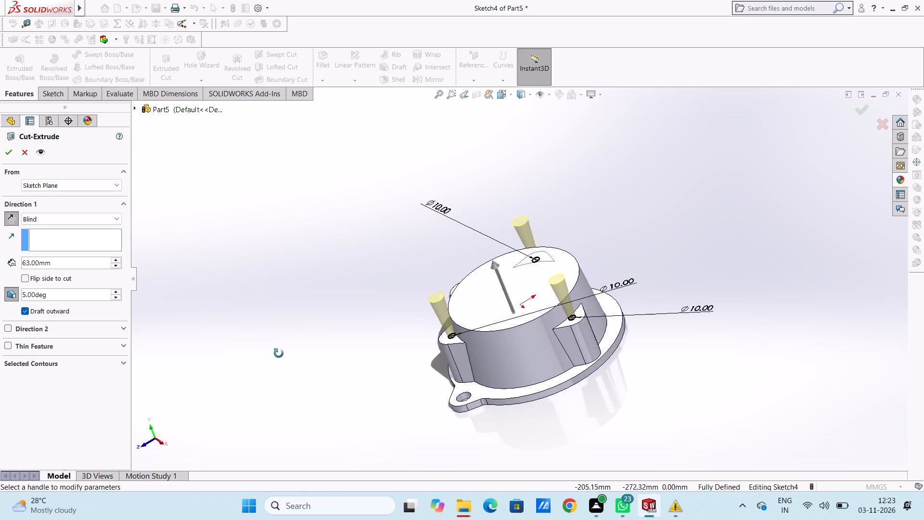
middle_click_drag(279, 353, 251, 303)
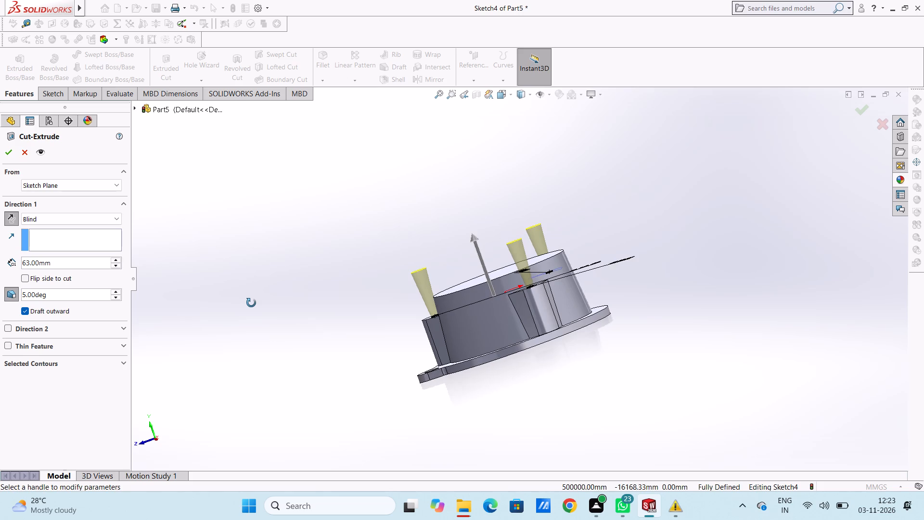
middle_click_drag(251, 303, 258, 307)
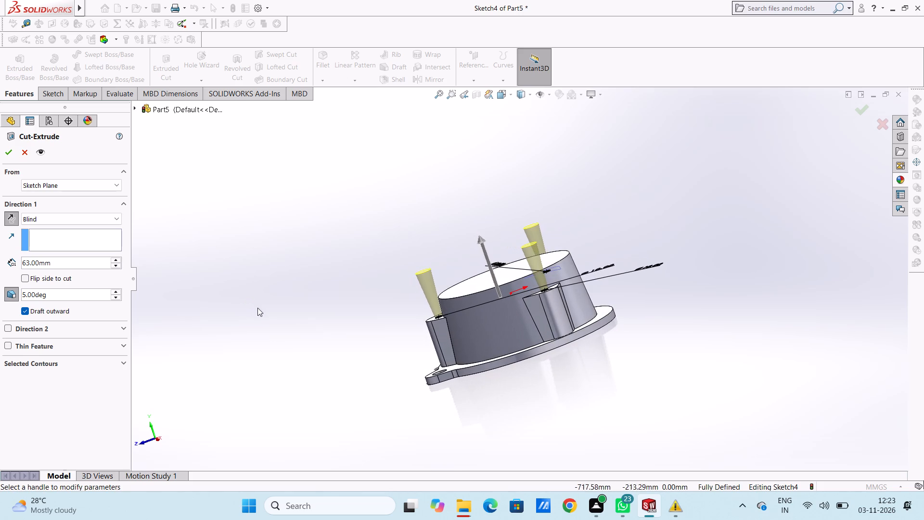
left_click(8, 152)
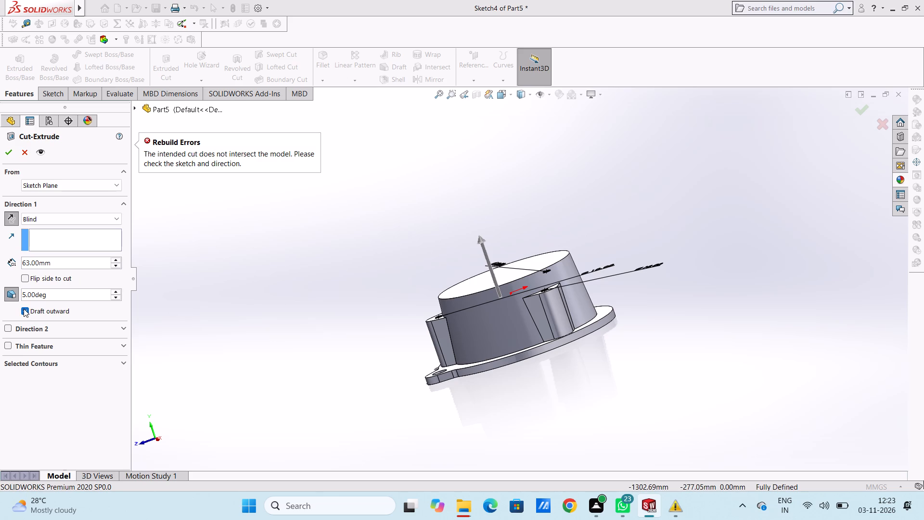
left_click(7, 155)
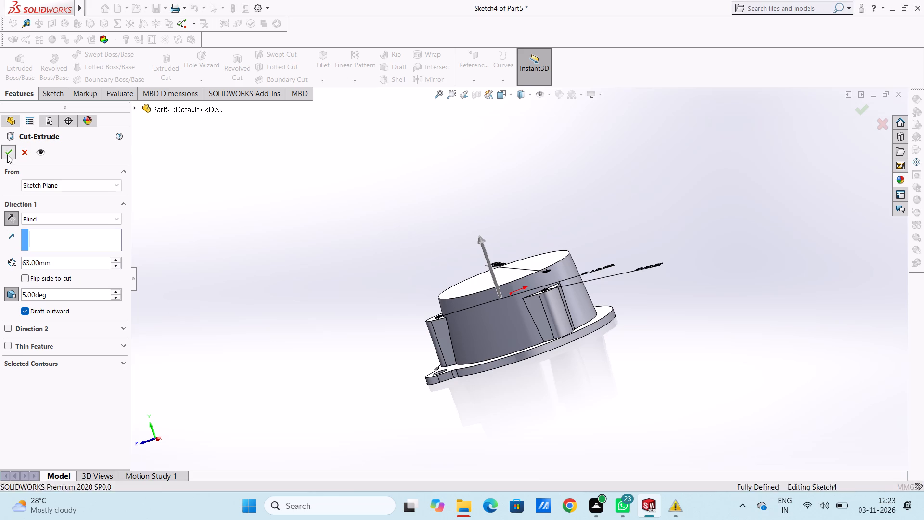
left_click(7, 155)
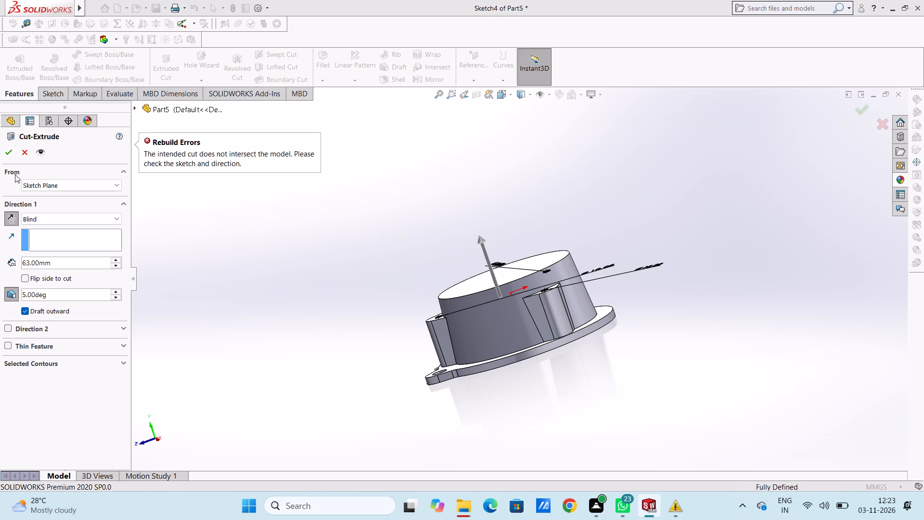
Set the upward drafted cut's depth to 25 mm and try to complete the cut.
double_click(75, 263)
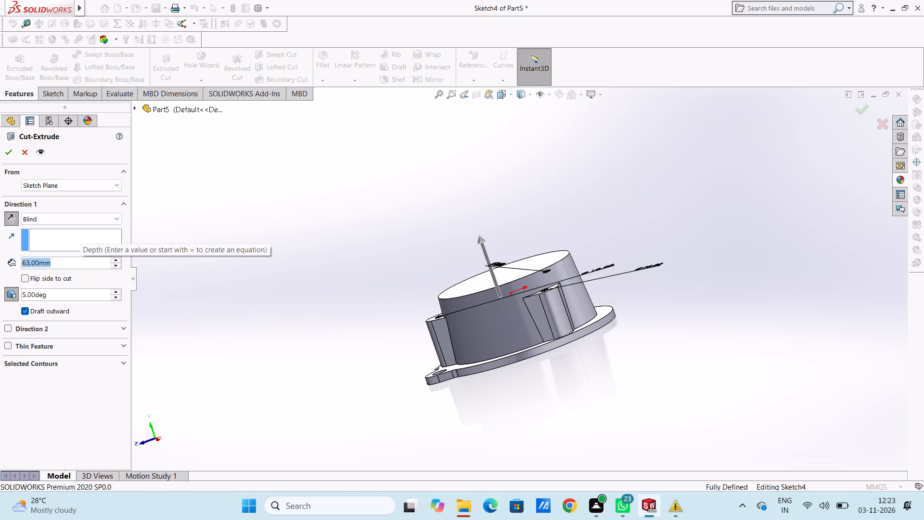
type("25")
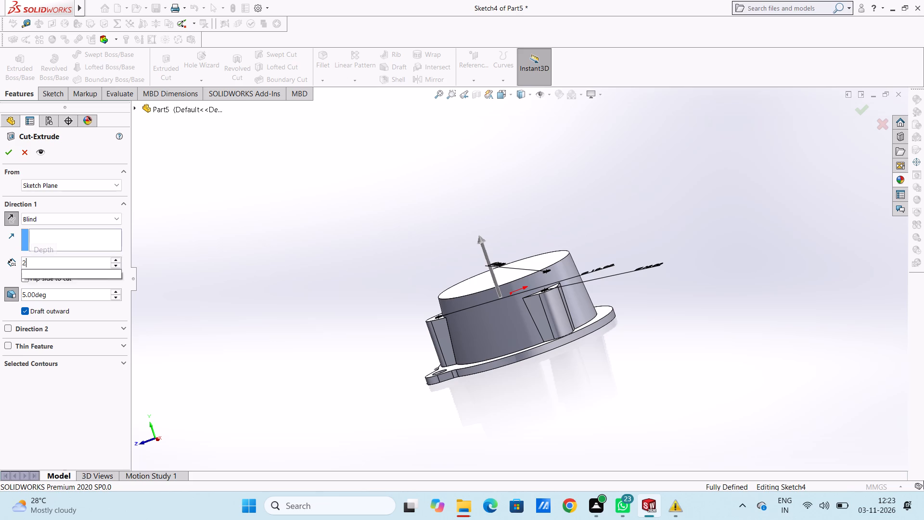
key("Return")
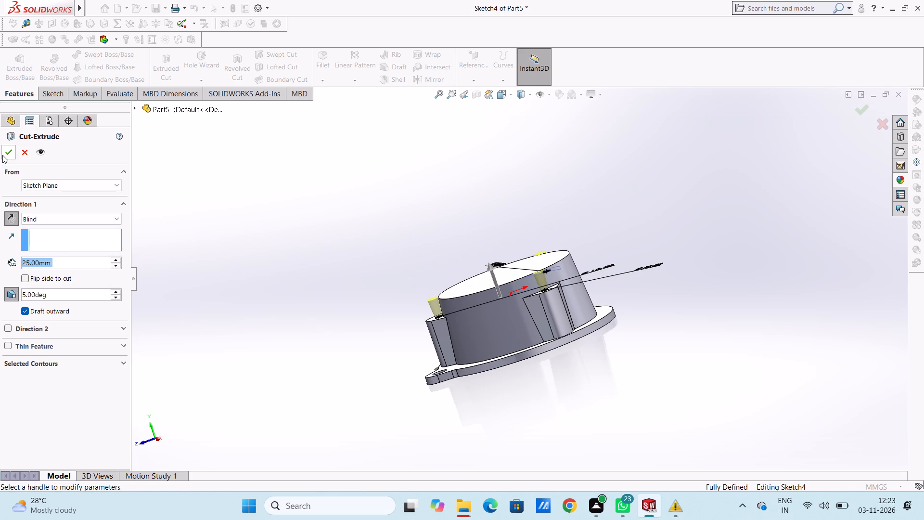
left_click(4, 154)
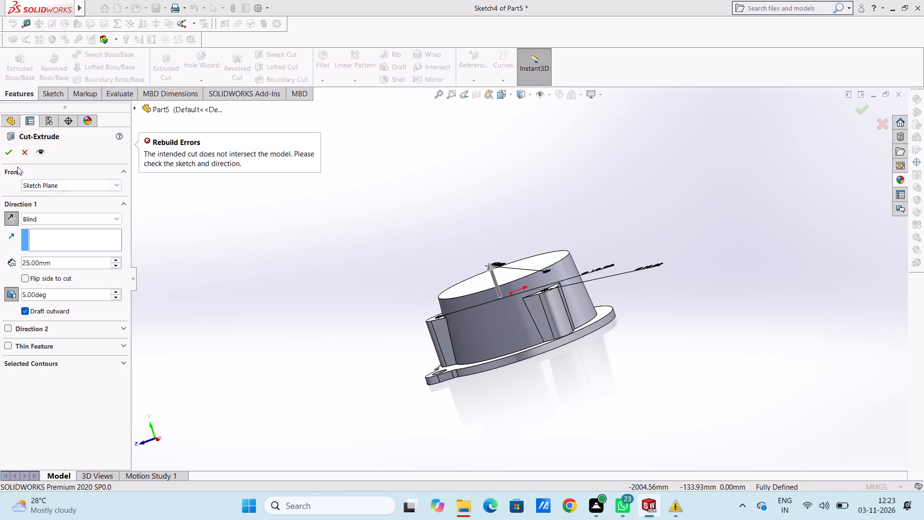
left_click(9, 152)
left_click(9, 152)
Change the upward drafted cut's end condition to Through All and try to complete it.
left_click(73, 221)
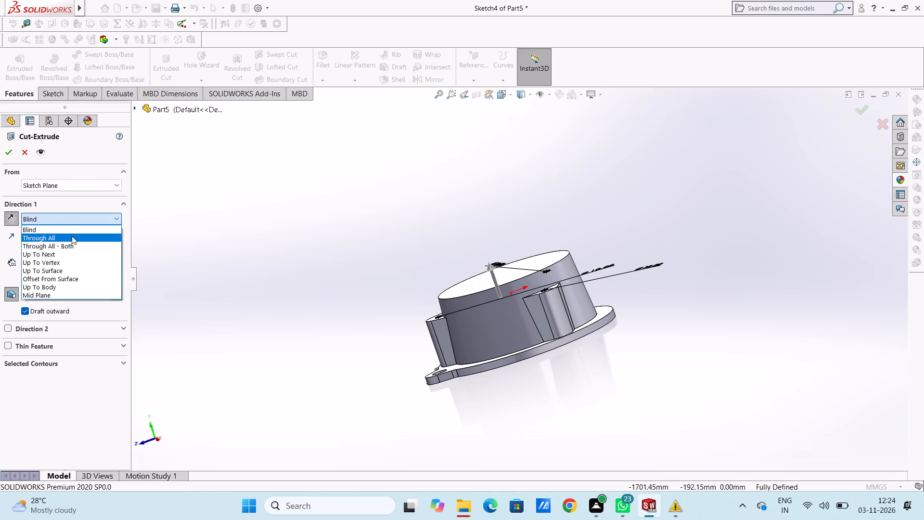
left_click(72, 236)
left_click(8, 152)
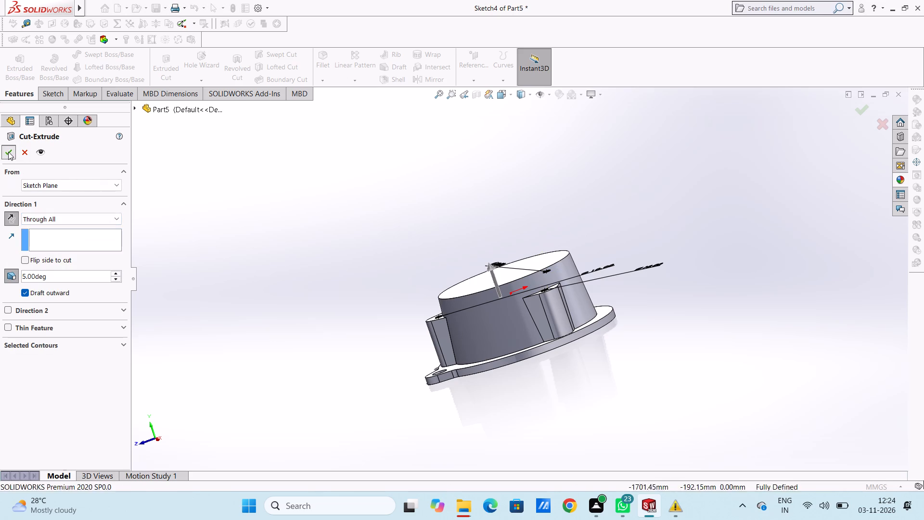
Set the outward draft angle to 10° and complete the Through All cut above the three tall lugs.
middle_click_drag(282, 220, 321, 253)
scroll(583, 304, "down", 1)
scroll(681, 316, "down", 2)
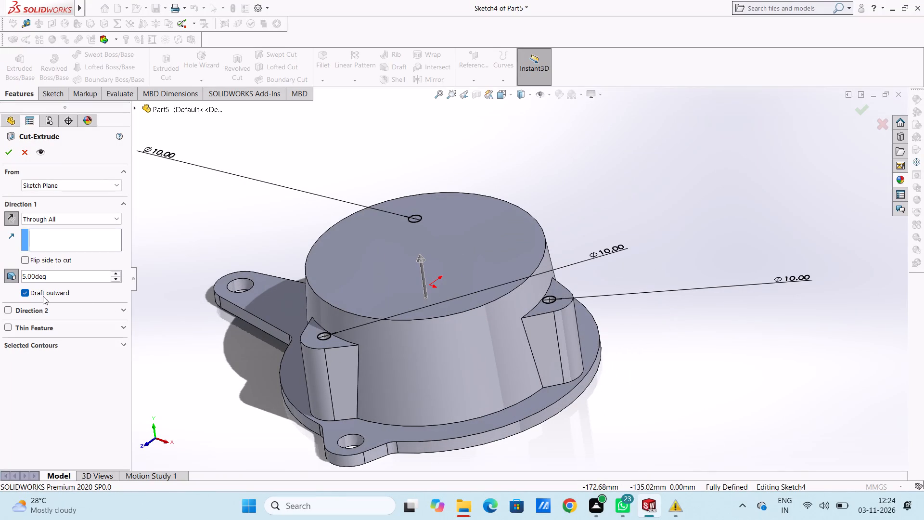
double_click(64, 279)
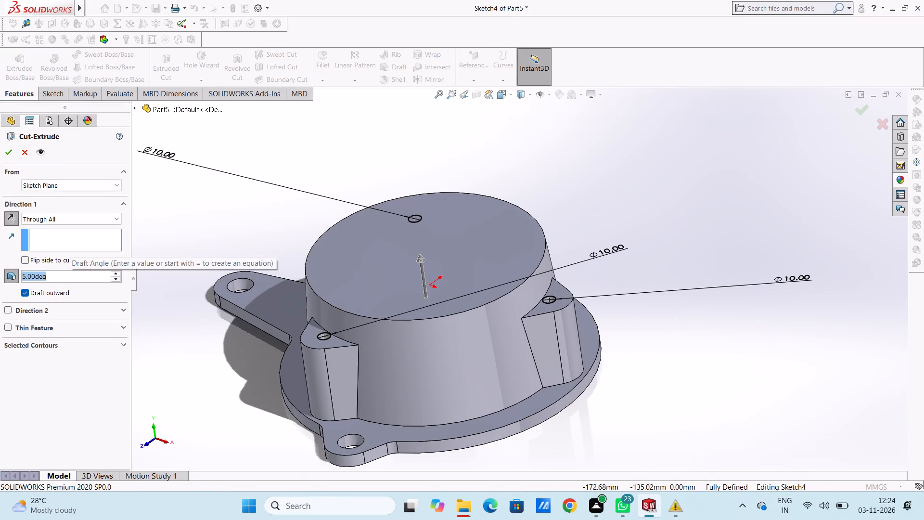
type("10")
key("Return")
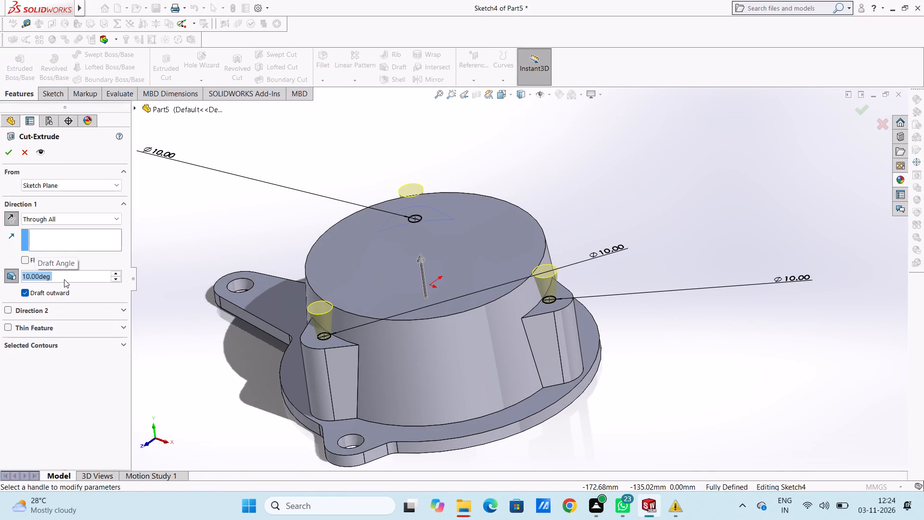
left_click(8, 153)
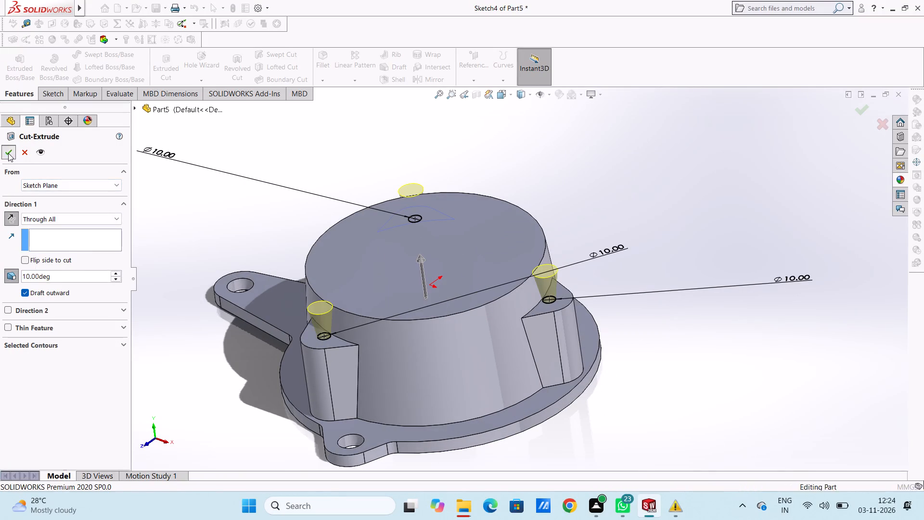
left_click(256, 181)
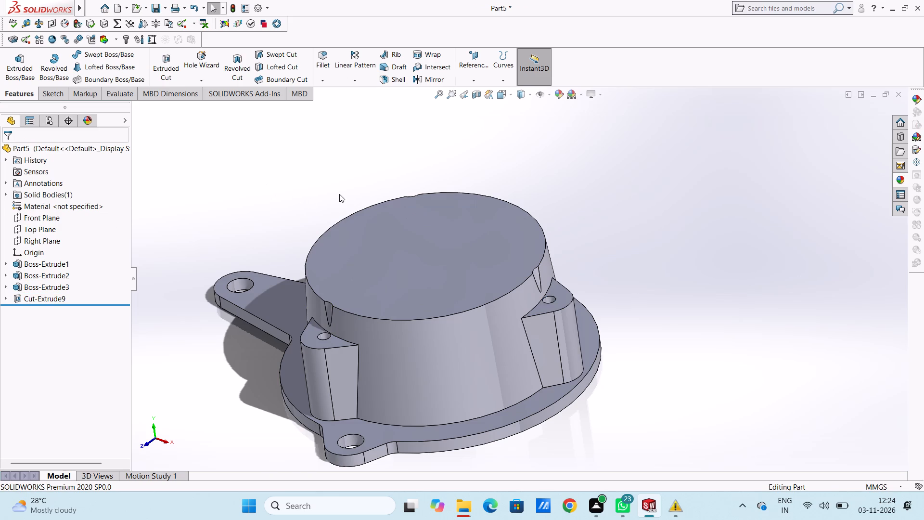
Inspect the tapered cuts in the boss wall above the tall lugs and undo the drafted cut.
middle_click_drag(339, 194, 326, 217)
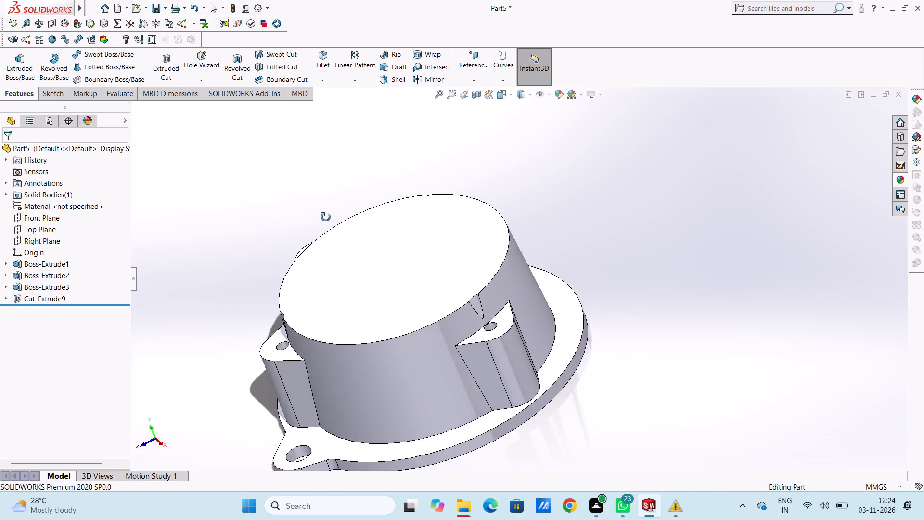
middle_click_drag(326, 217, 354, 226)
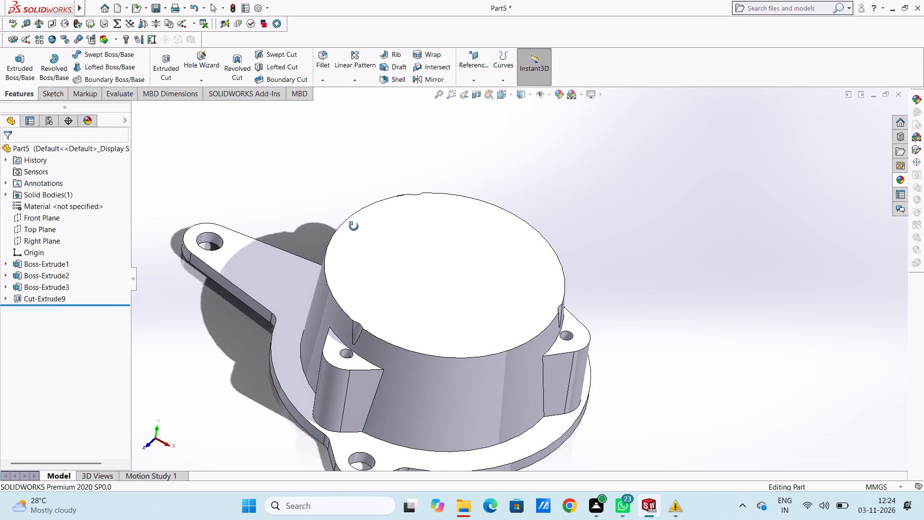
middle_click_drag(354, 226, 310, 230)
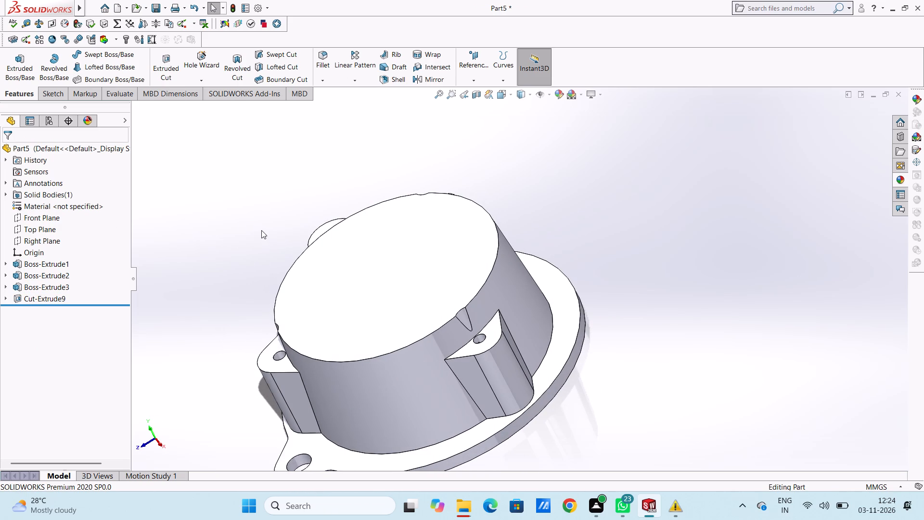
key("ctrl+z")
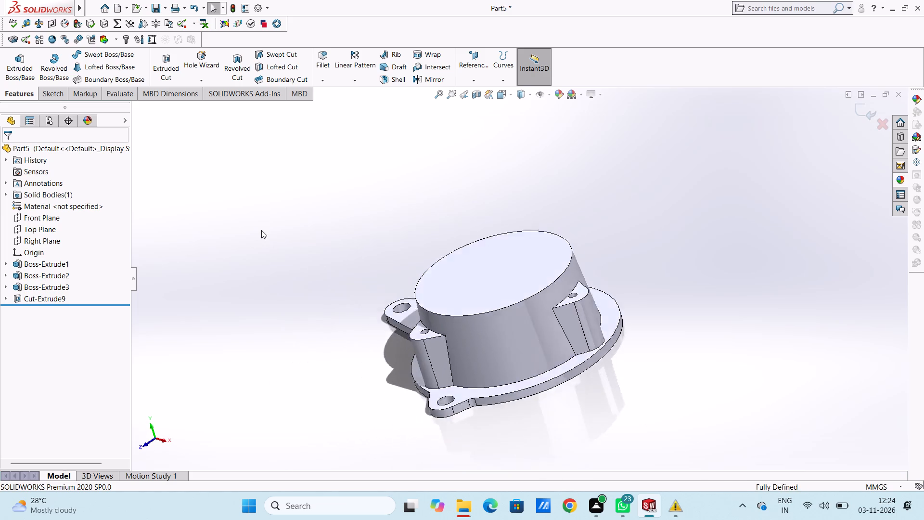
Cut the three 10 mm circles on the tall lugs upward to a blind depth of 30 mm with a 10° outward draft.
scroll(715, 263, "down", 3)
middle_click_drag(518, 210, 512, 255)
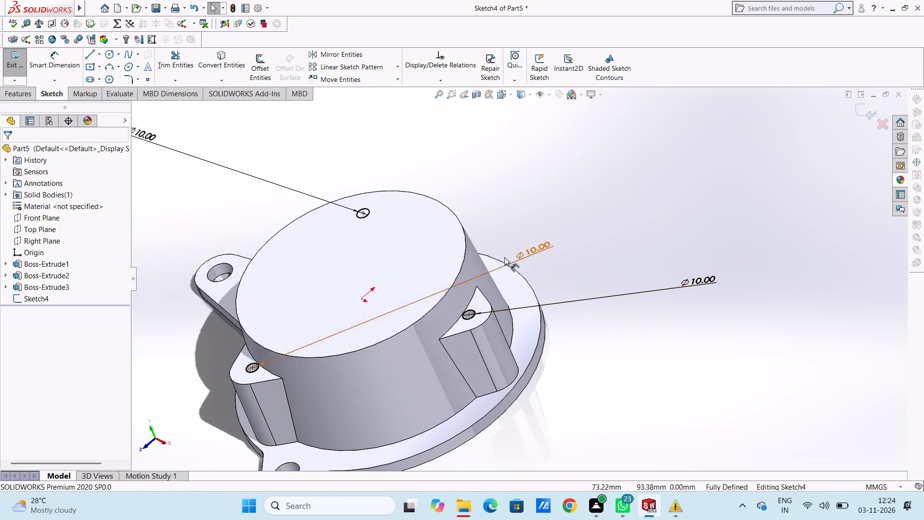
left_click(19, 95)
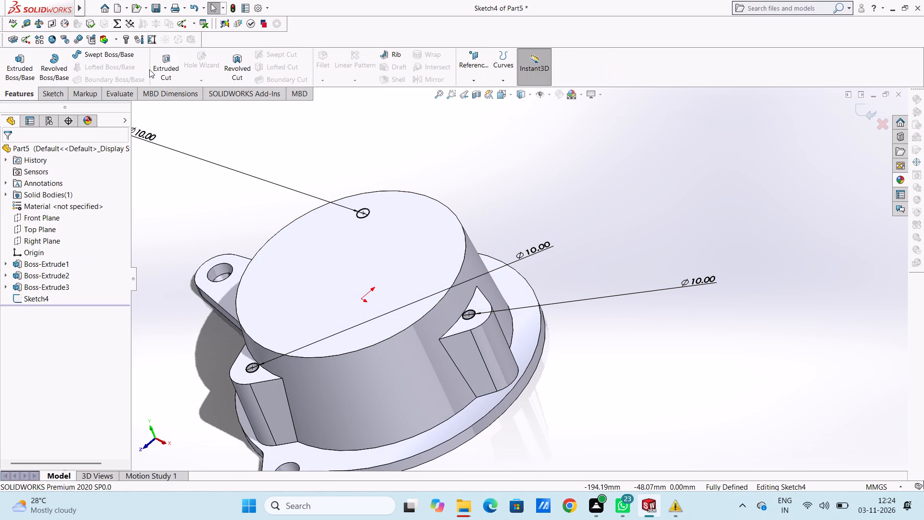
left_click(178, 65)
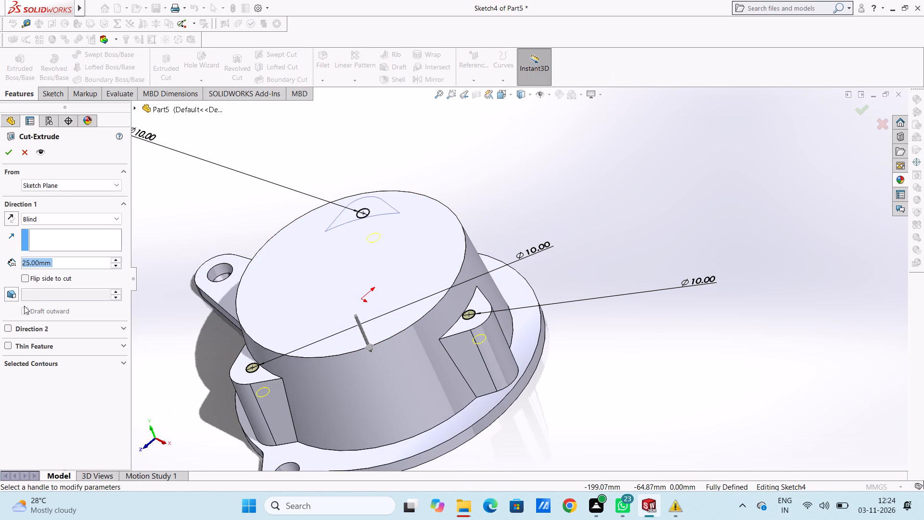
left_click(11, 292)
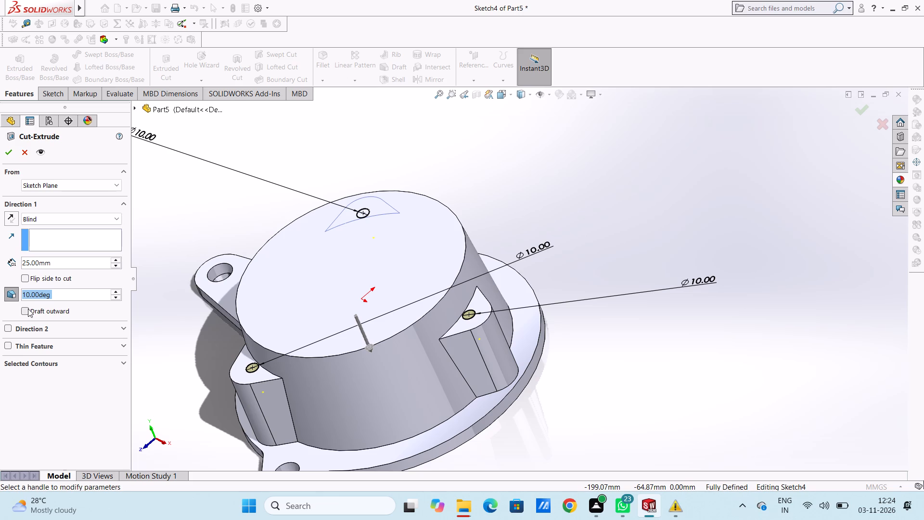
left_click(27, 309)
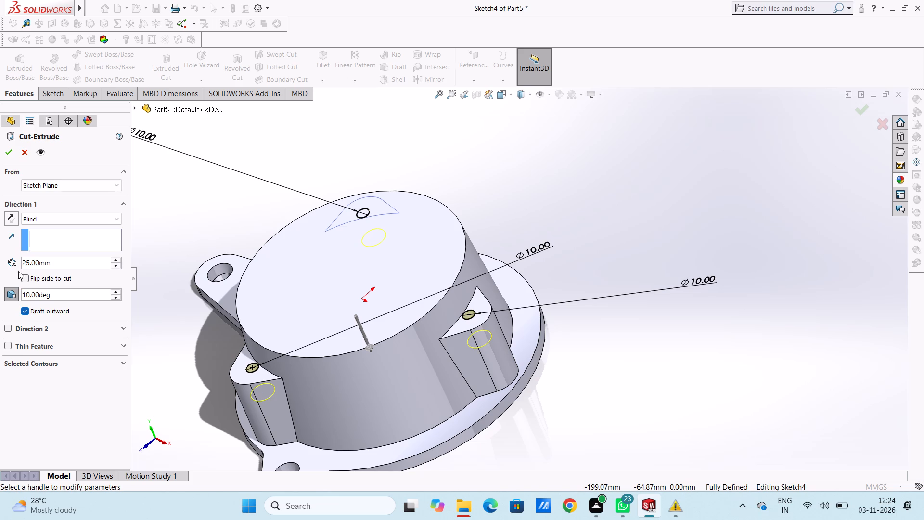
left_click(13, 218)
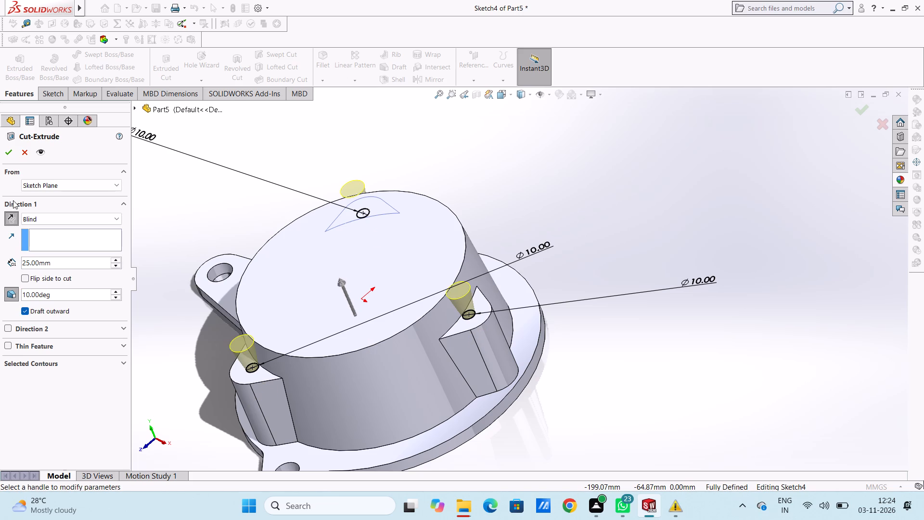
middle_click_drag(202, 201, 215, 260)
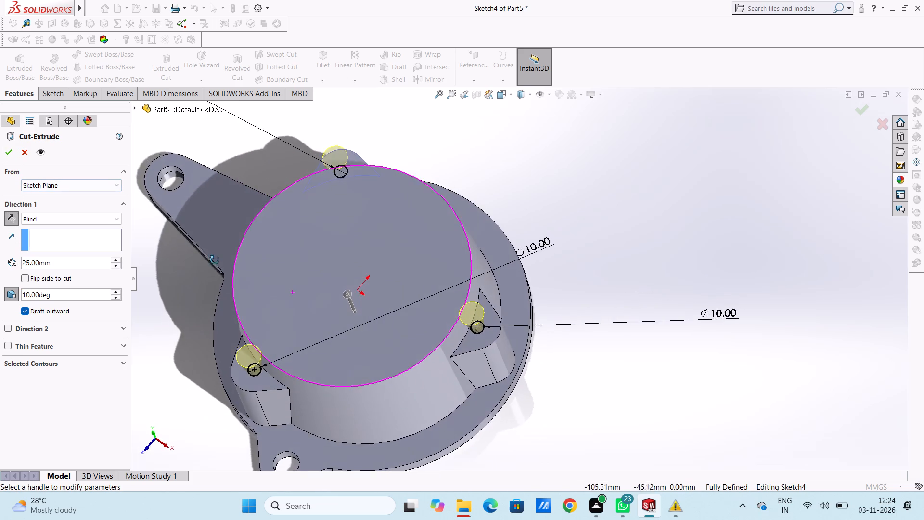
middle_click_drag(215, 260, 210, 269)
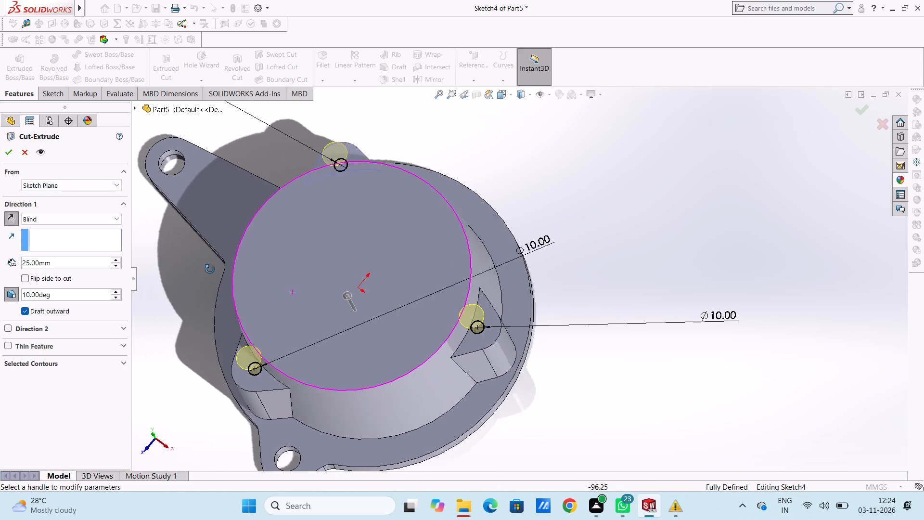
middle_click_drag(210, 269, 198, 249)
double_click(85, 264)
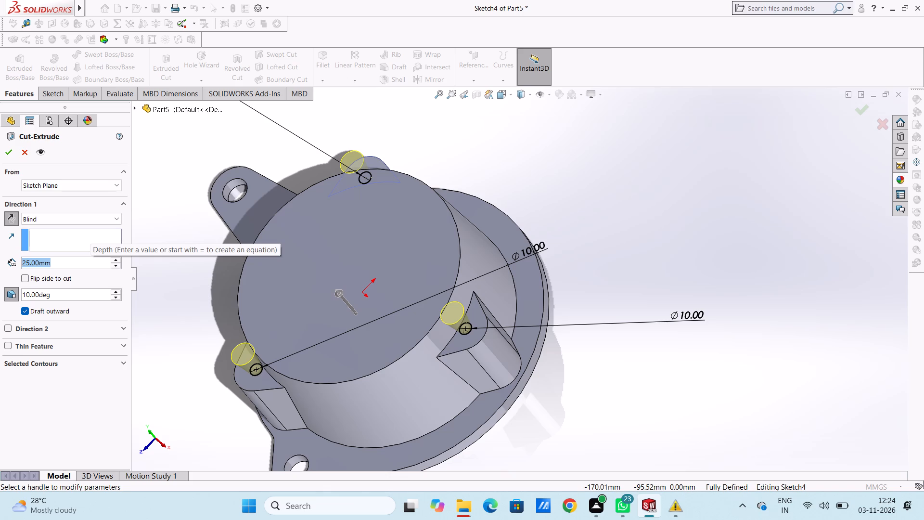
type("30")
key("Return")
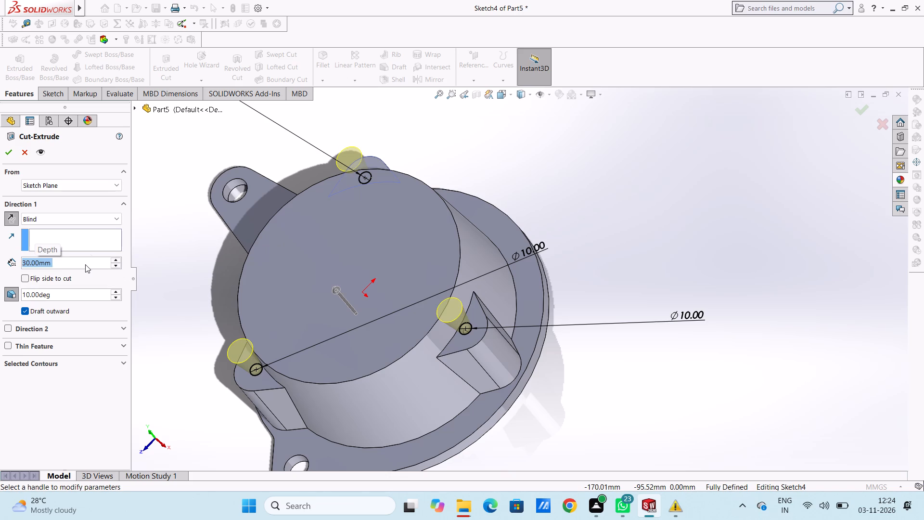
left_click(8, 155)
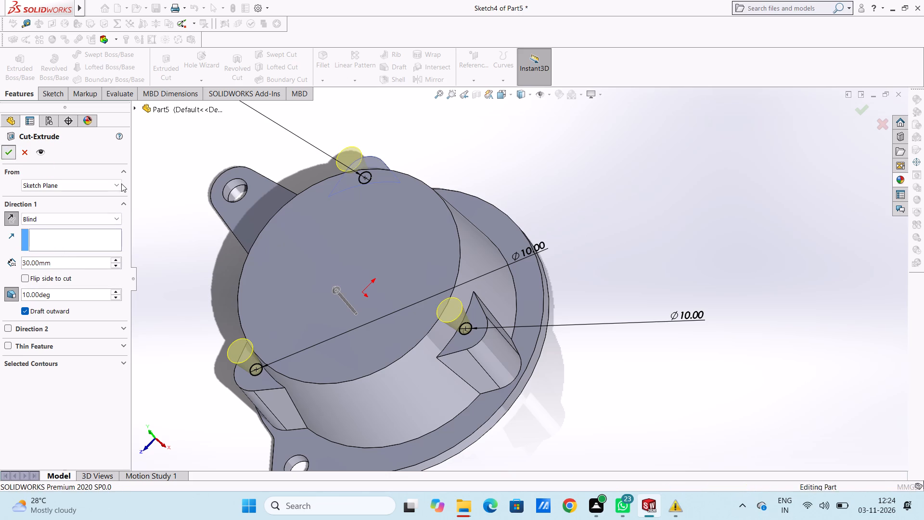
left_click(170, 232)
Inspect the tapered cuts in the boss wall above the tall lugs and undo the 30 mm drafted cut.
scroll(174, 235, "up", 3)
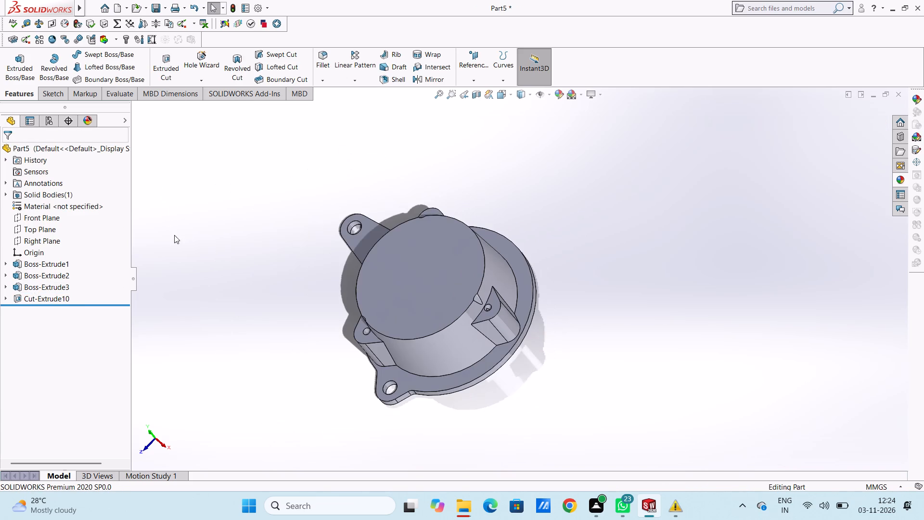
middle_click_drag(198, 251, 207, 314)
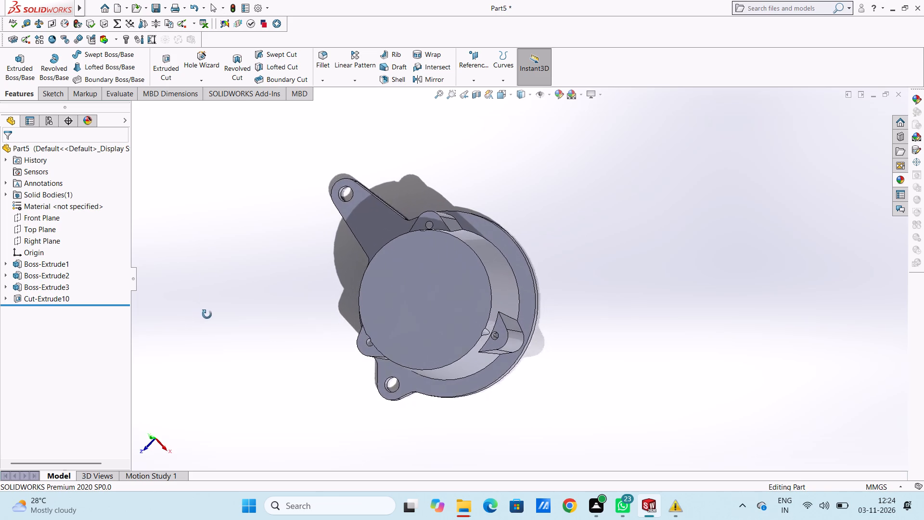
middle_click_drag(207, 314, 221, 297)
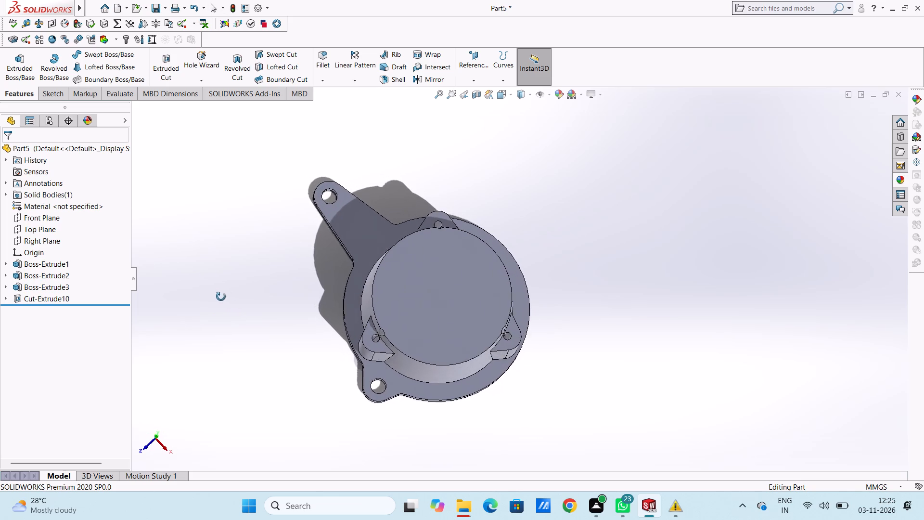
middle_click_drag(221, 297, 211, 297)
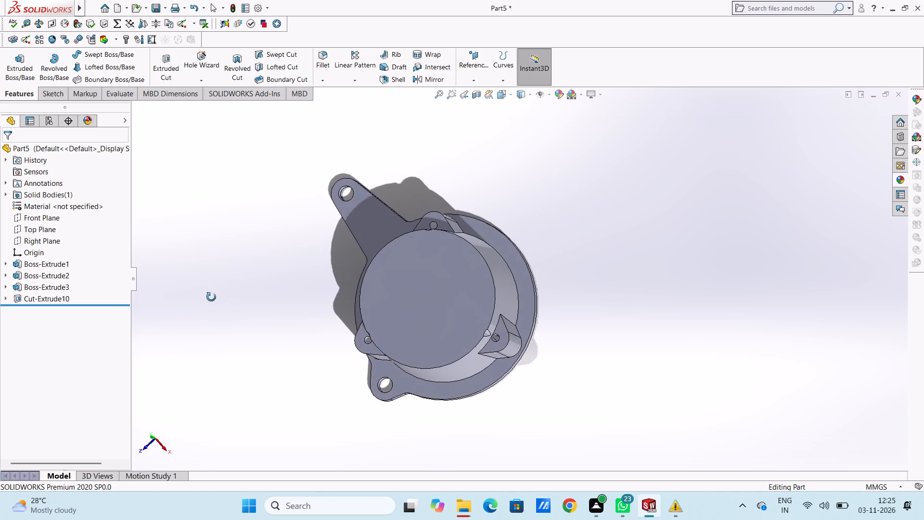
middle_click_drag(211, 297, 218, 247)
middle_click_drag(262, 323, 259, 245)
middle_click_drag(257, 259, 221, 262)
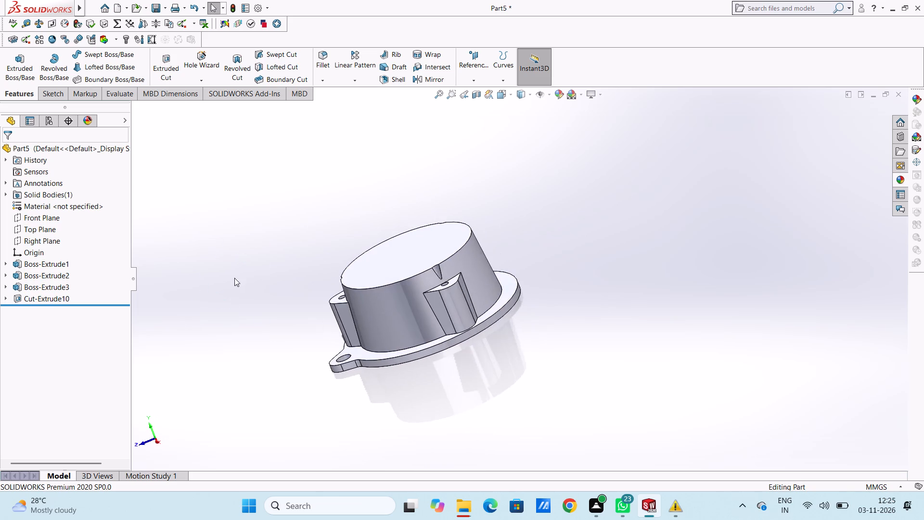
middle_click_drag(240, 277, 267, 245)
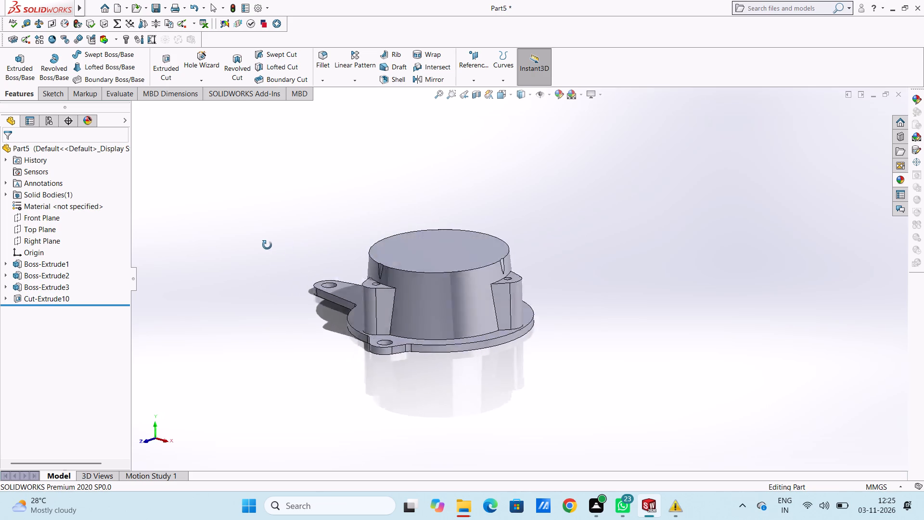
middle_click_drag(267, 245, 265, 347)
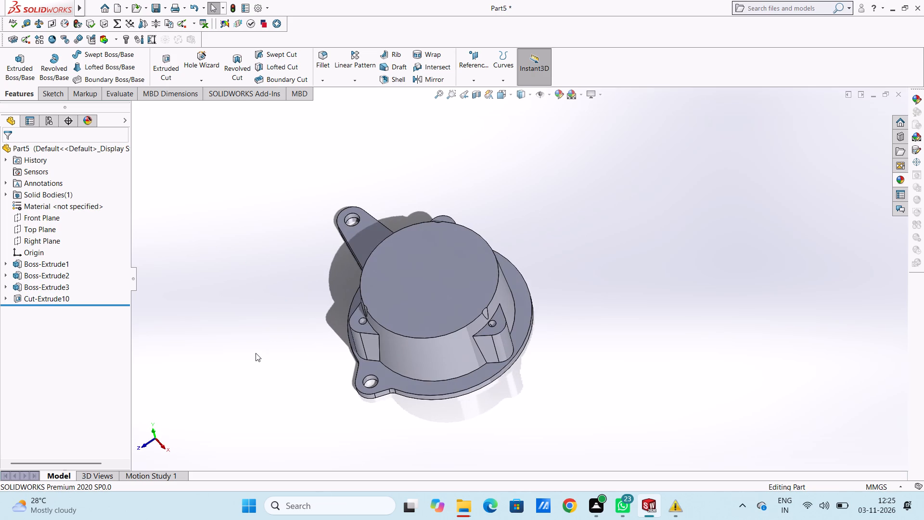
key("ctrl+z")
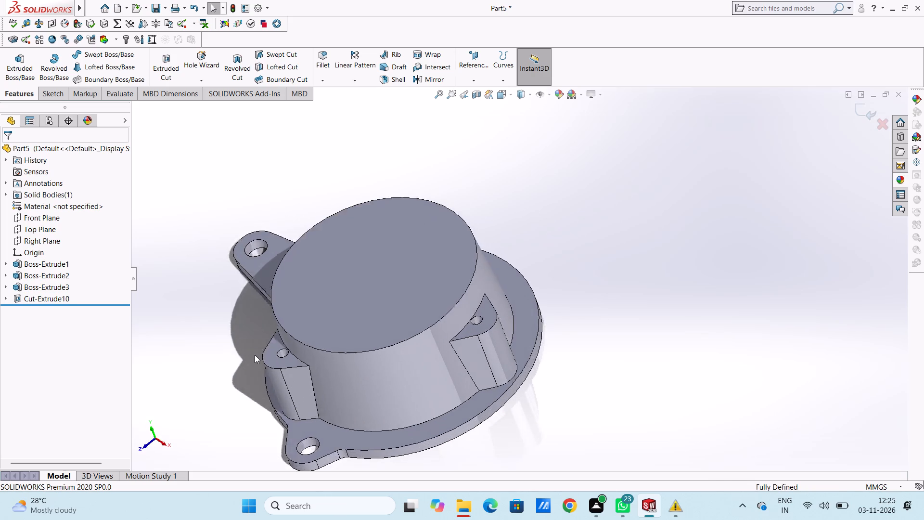
Start an upward blind extruded cut from the three 10 mm lug circles with a 30° draft angle.
middle_click_drag(545, 208, 551, 330)
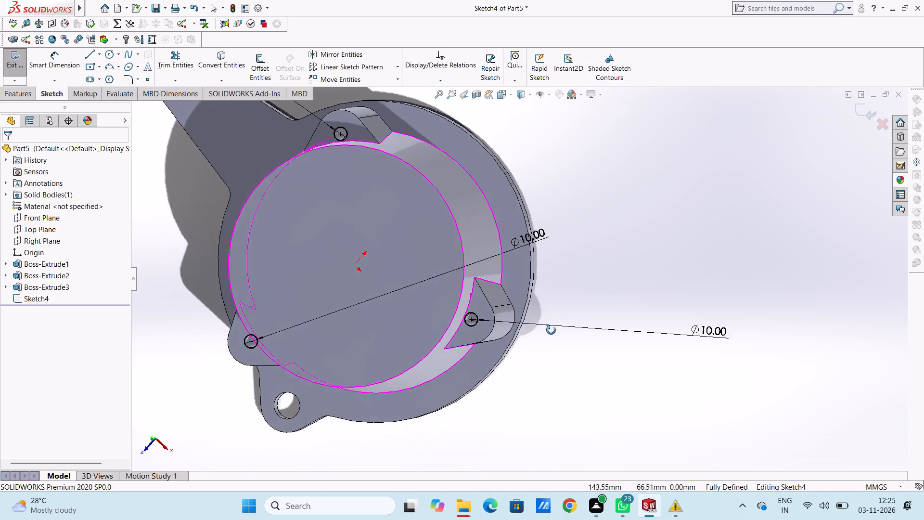
middle_click_drag(551, 330, 461, 334)
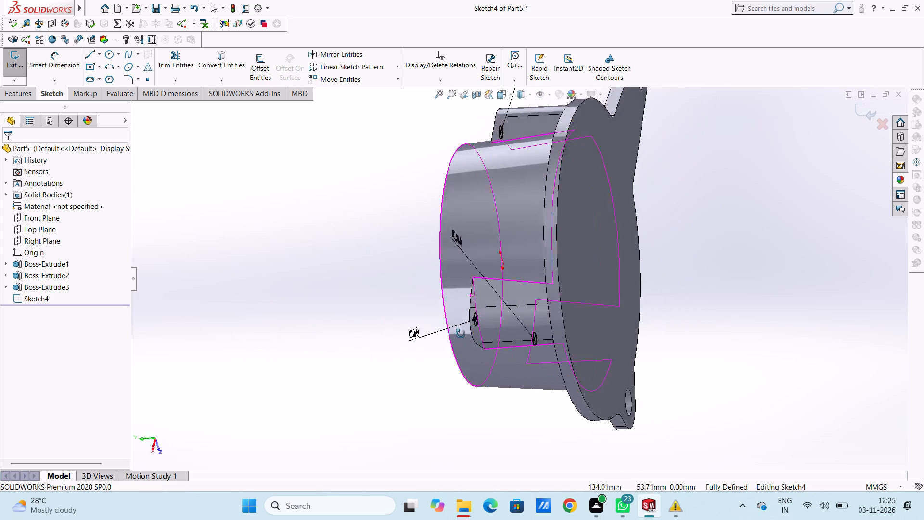
middle_click_drag(461, 334, 570, 214)
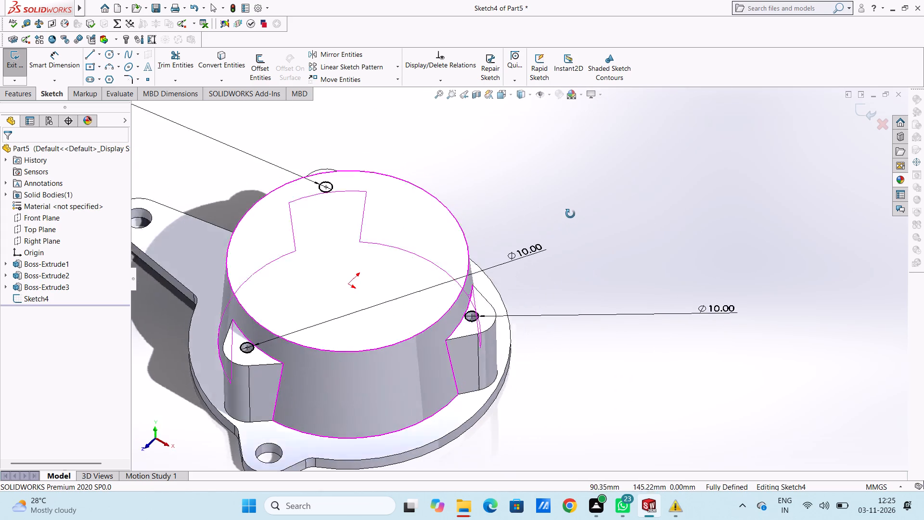
middle_click_drag(570, 214, 569, 207)
scroll(487, 301, "up", 1)
middle_click_drag(593, 268, 586, 205)
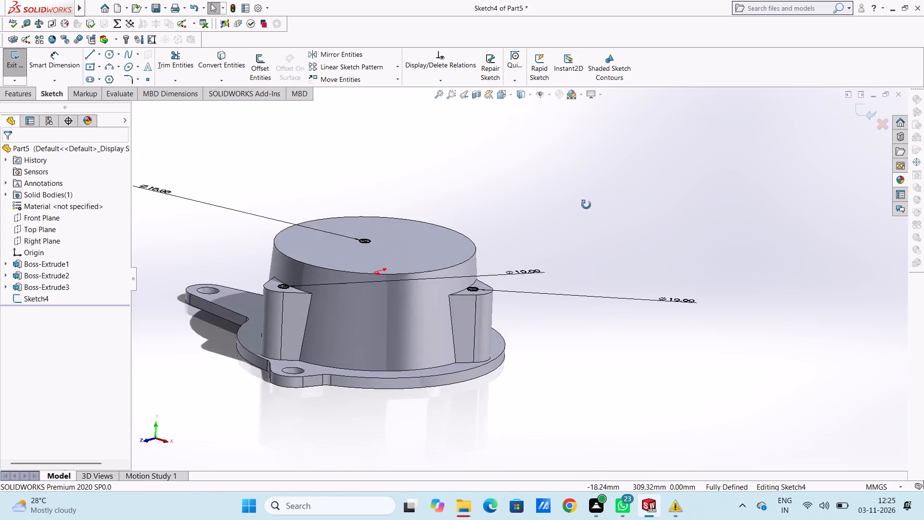
middle_click_drag(586, 205, 580, 262)
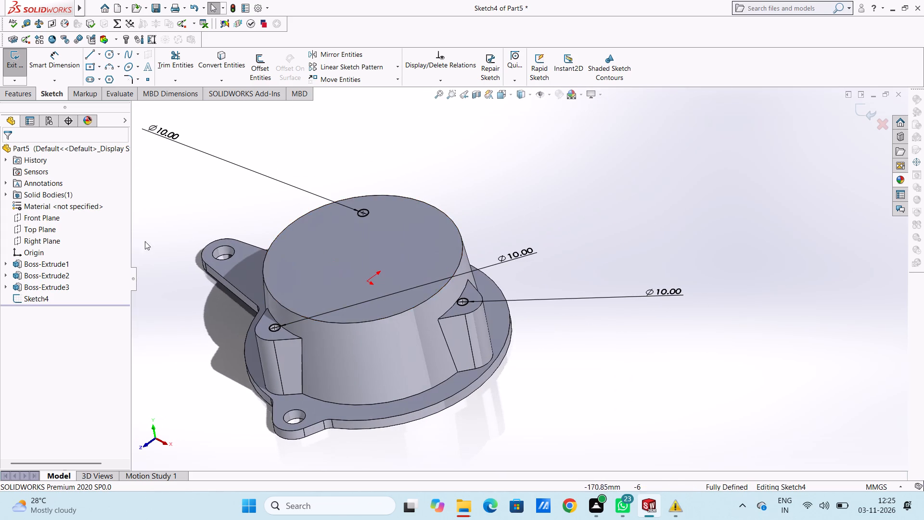
left_click(18, 99)
left_click(165, 63)
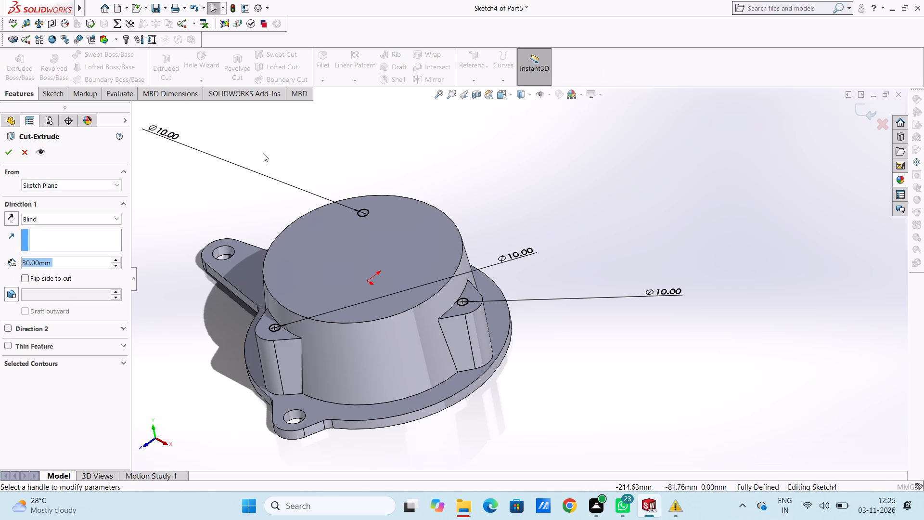
left_click(10, 215)
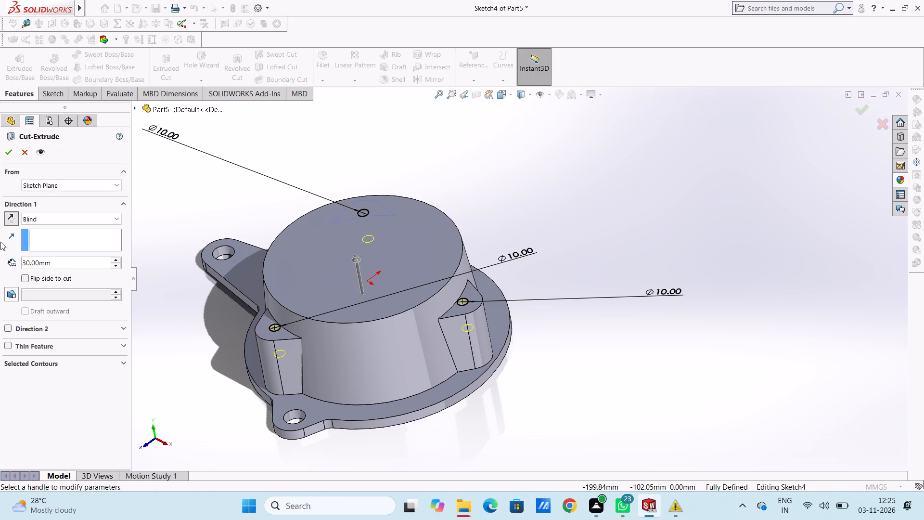
left_click(11, 291)
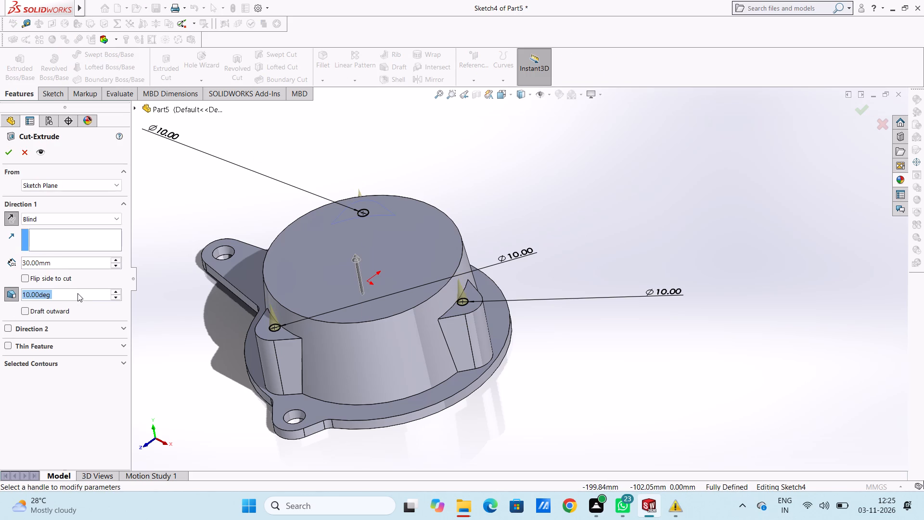
type("30")
key("Return")
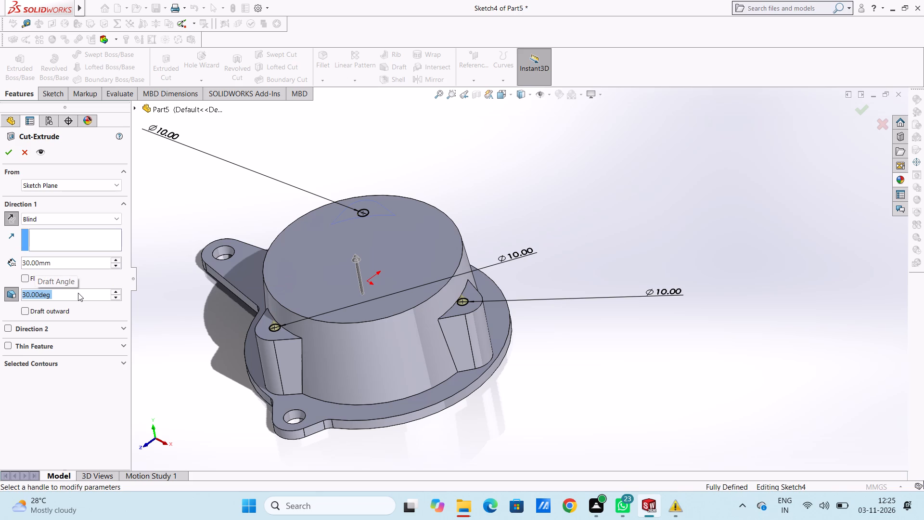
Set the upward cut's depth to 25 mm, make its draft outward and complete the cut above the three lugs.
double_click(71, 262)
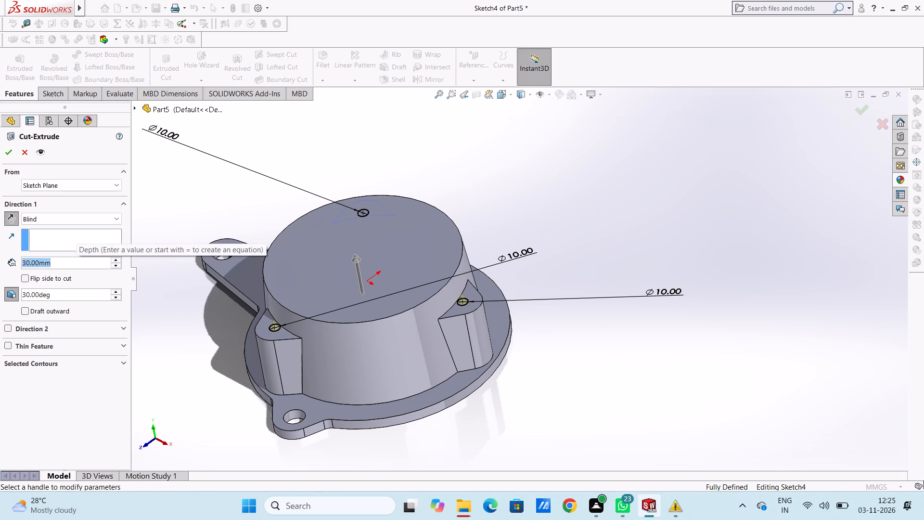
type("25")
key("Return")
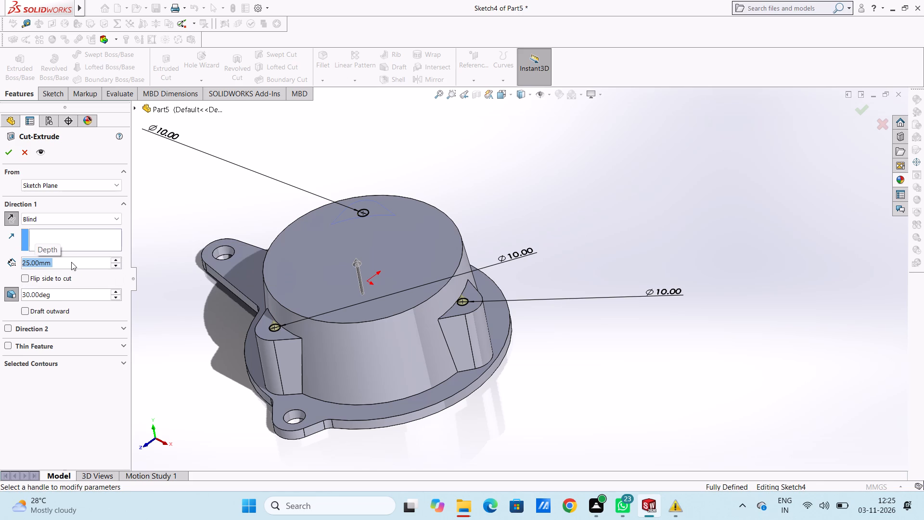
type("10")
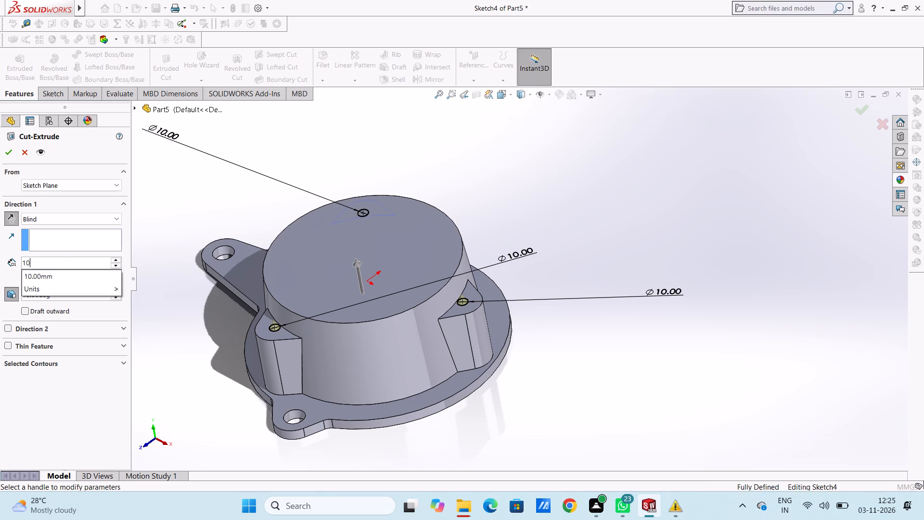
key("Return")
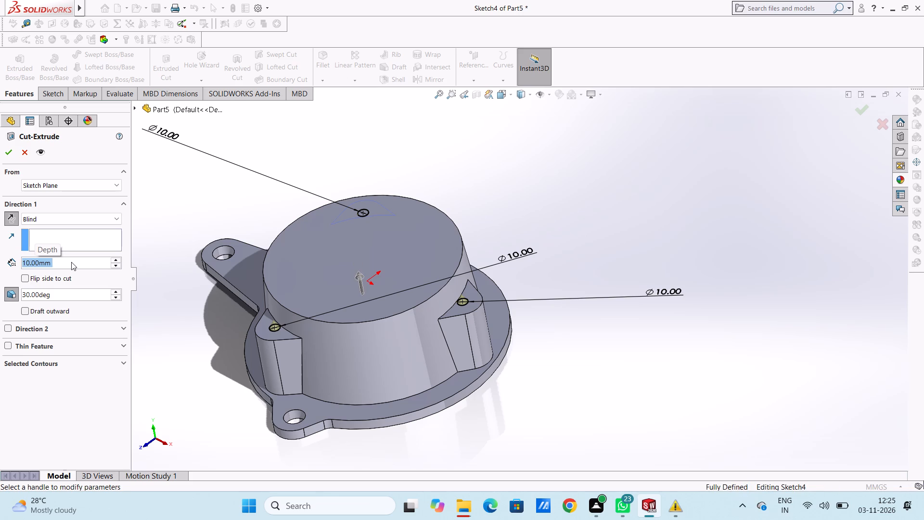
type("25")
key("Return")
left_click(25, 311)
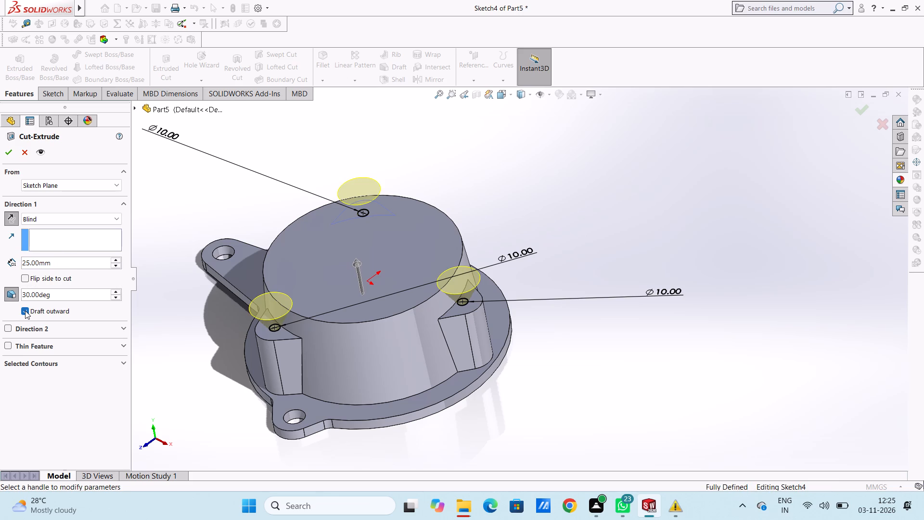
left_click(9, 153)
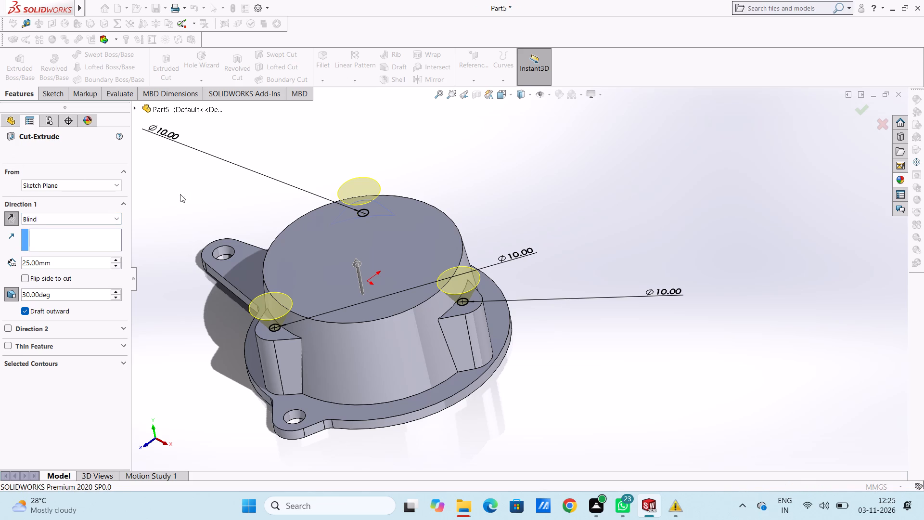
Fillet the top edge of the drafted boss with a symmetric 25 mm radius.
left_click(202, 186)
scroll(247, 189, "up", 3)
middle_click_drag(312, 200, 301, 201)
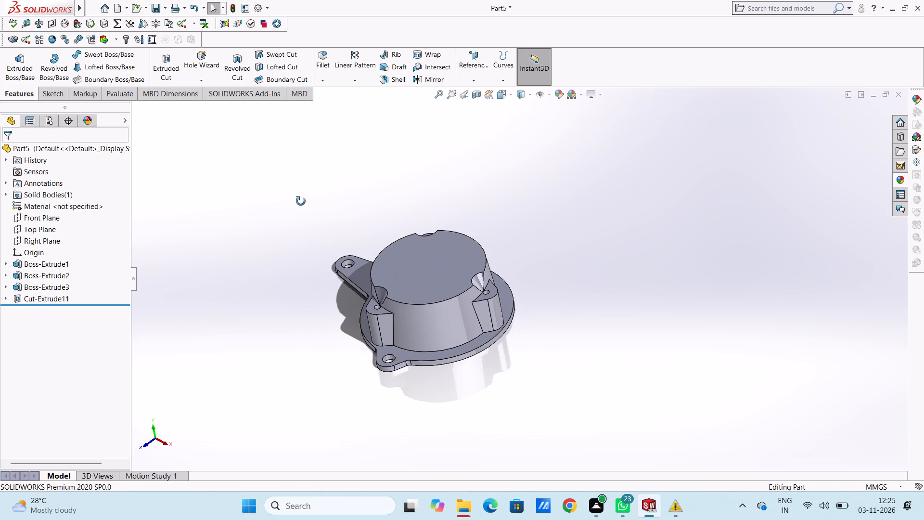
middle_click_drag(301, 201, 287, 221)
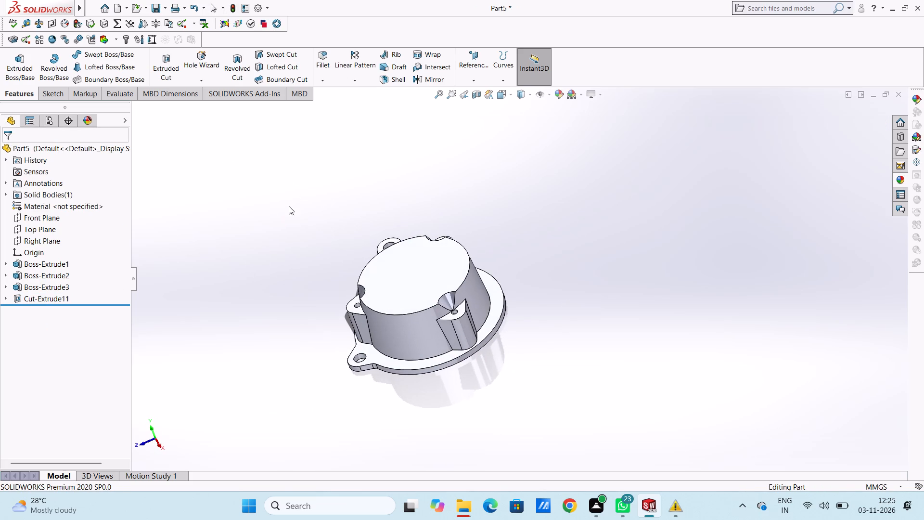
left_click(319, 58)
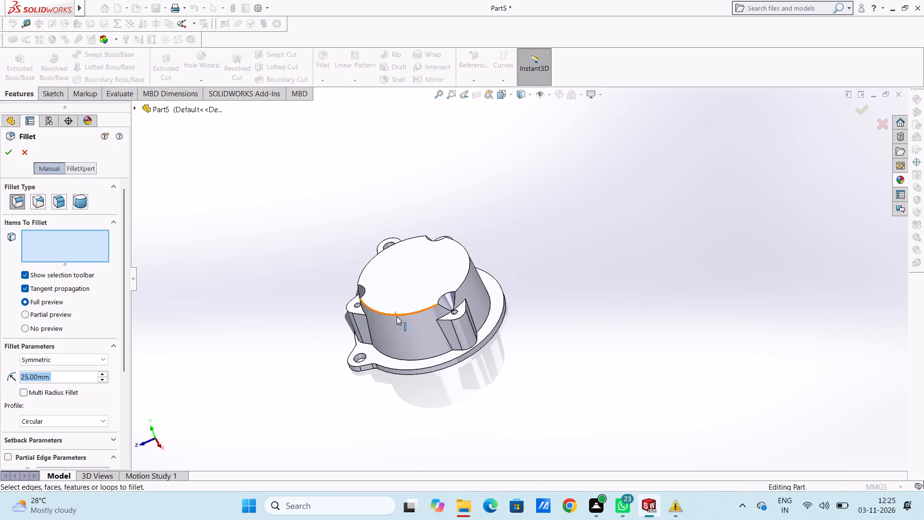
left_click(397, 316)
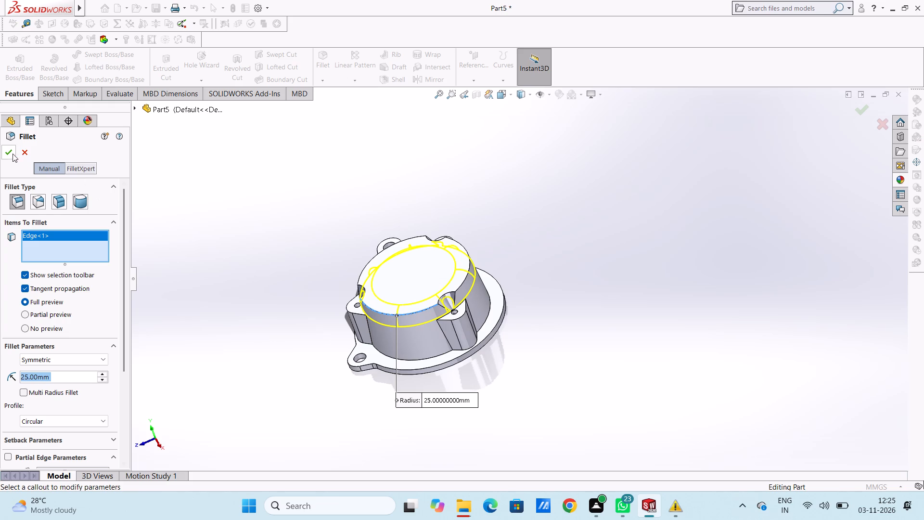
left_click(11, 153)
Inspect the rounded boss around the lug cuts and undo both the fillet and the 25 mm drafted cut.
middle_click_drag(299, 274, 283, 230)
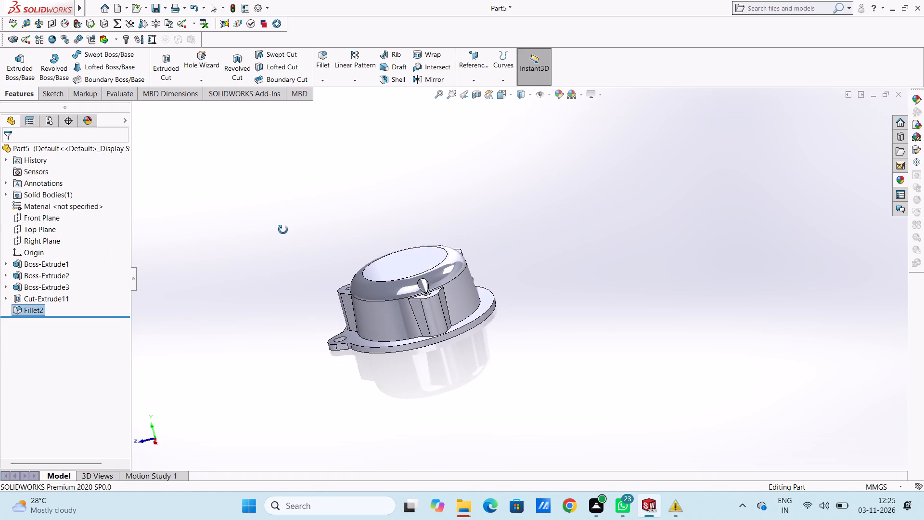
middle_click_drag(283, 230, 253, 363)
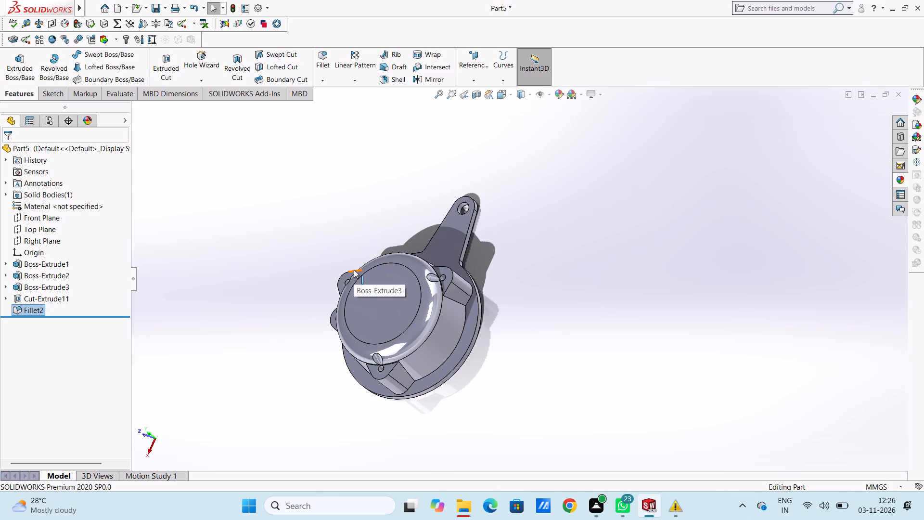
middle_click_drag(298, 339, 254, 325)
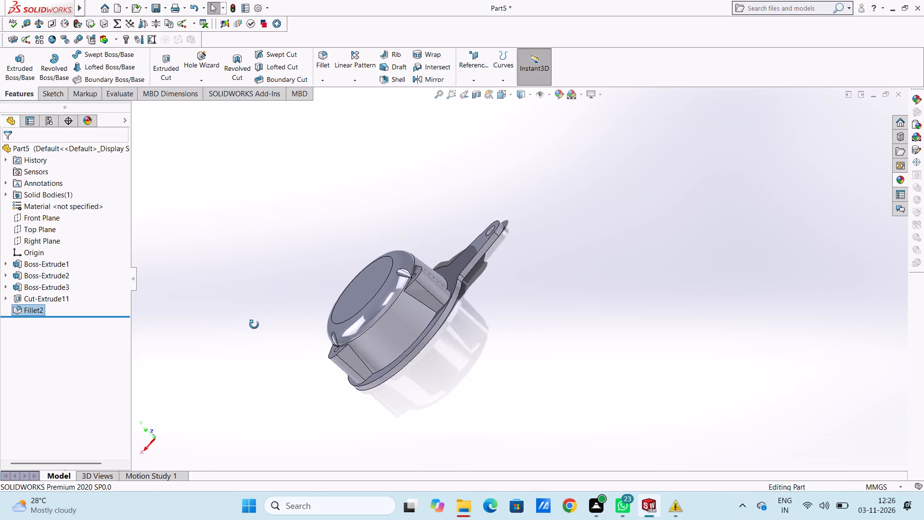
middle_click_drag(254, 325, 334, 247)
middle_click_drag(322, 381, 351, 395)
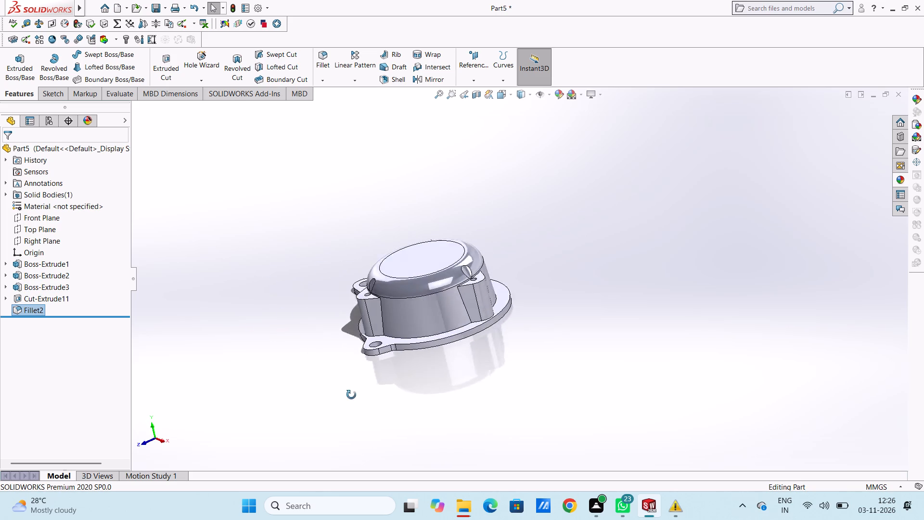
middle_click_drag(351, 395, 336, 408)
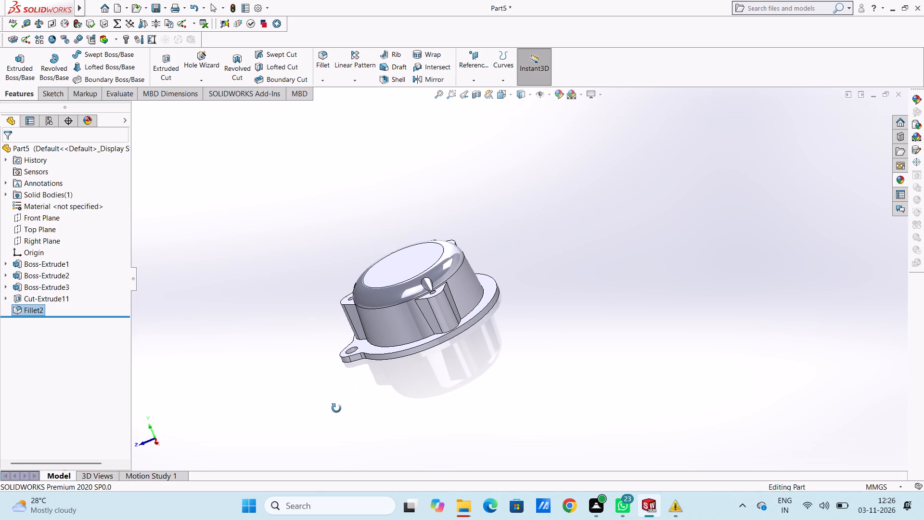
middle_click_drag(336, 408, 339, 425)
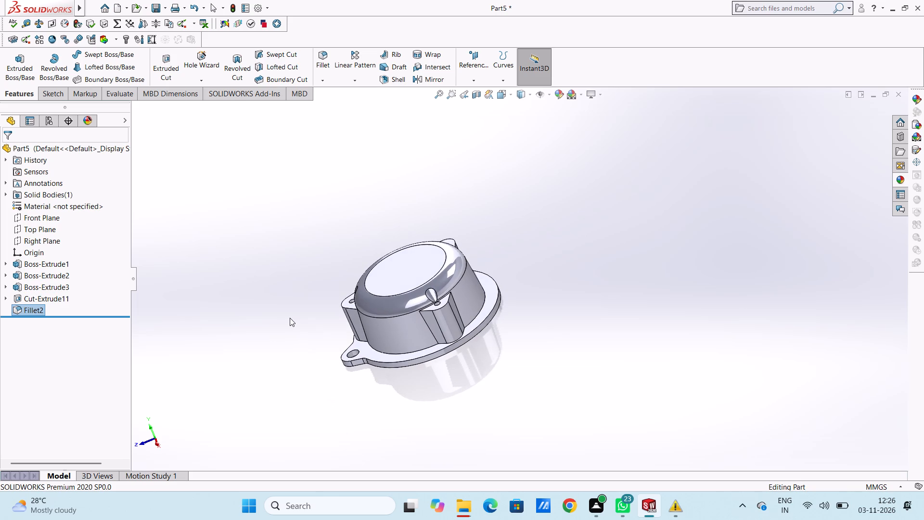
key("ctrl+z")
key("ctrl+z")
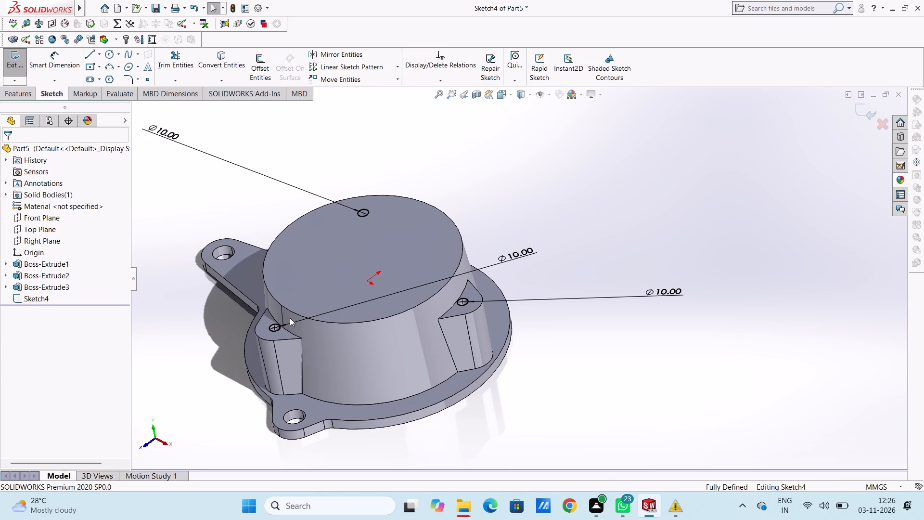
Set the diameter of all three circles in the lug cut sketch to 23 mm.
double_click(655, 292)
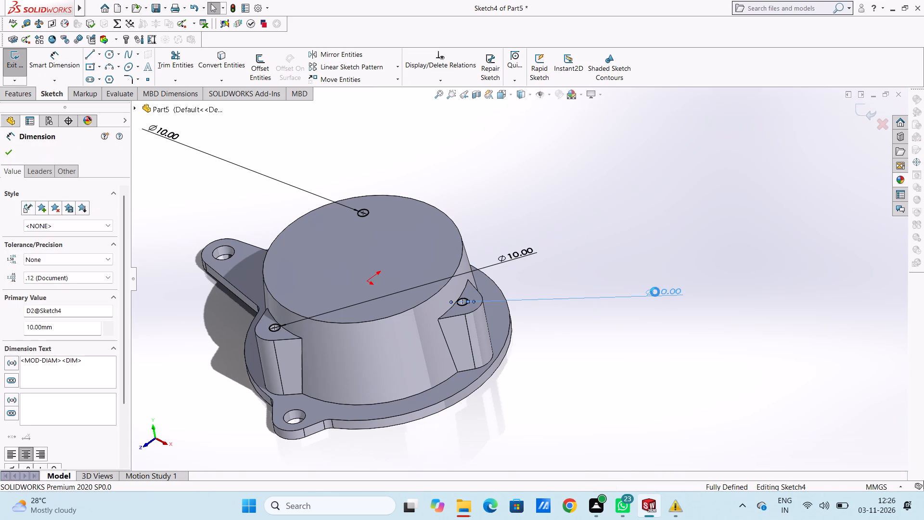
type("23")
key("Return")
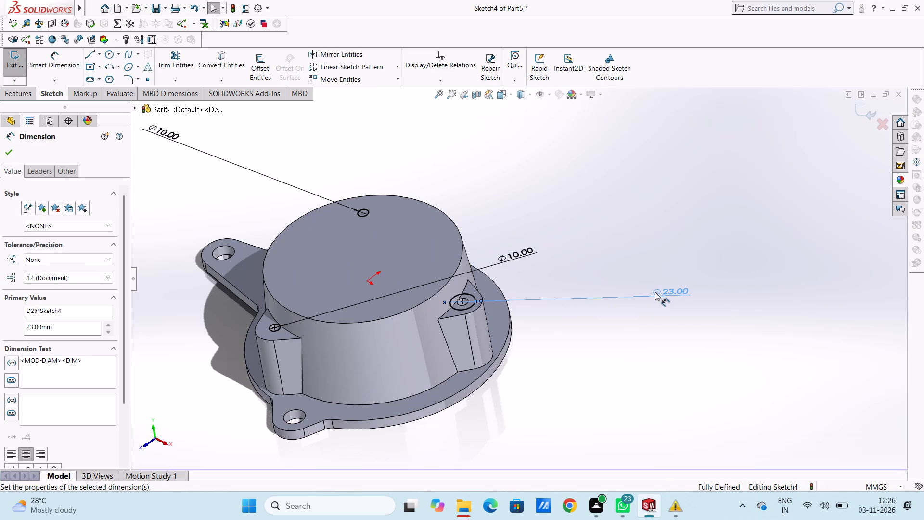
left_click_drag(612, 282, 610, 277)
double_click(528, 252)
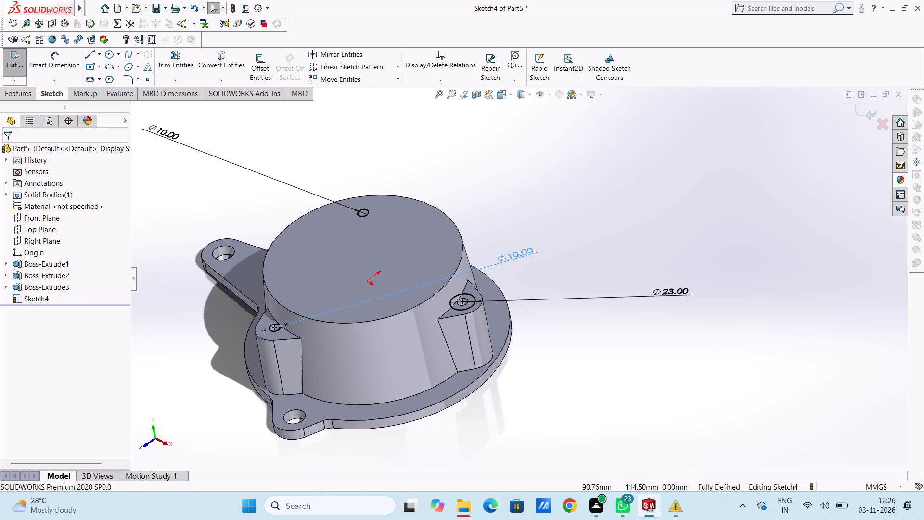
type("23")
key("Return")
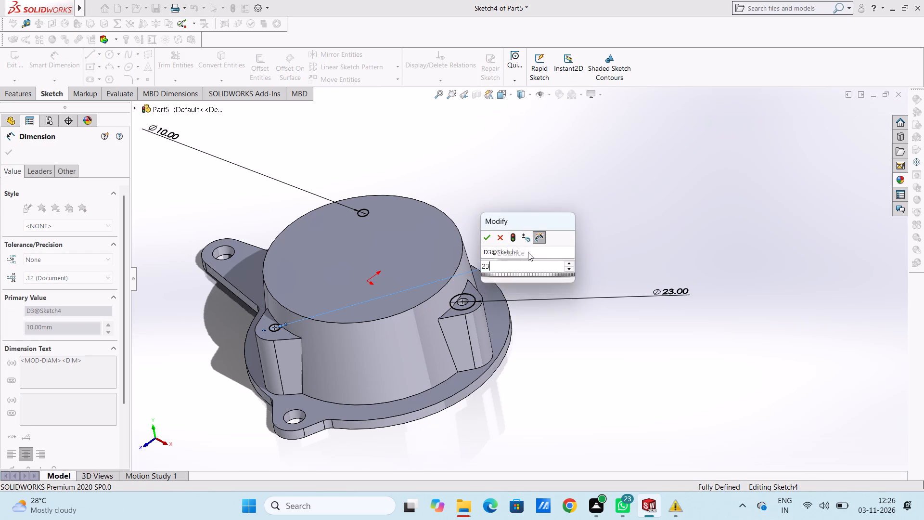
left_click(485, 181)
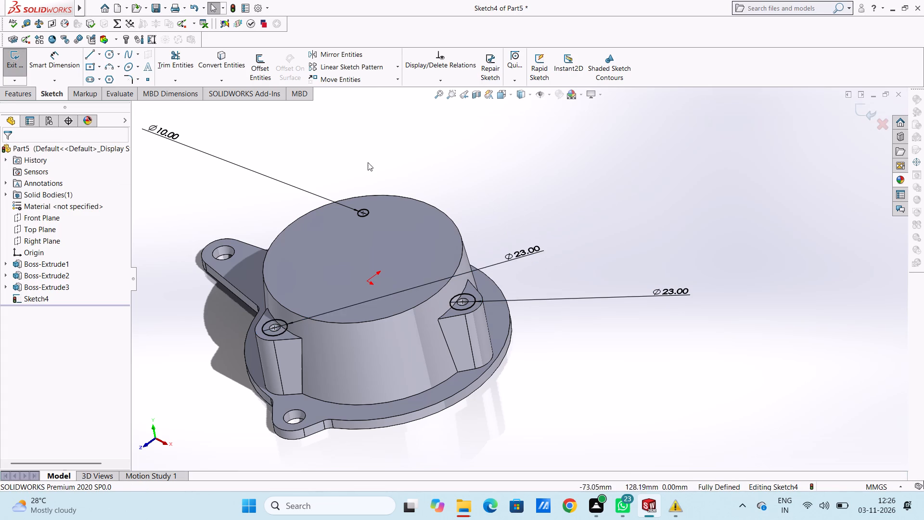
scroll(331, 144, "up", 2)
double_click(278, 177)
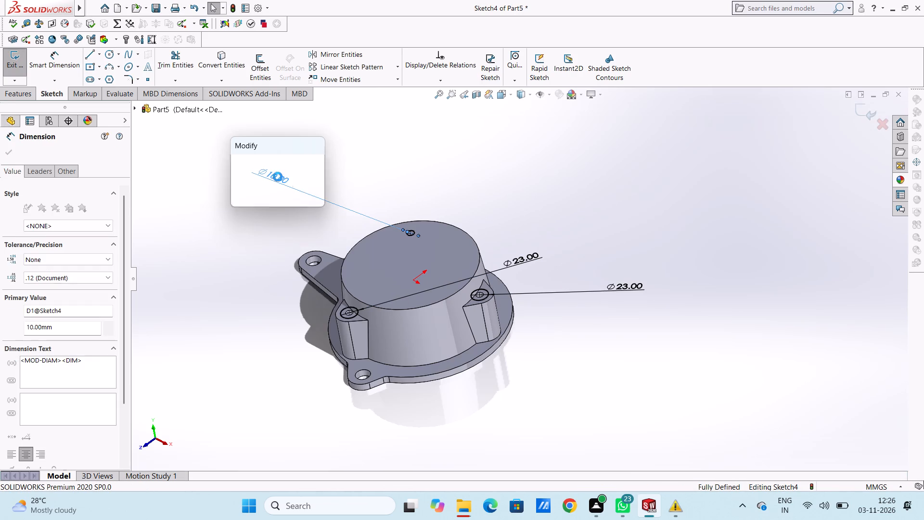
type("23")
key("Return")
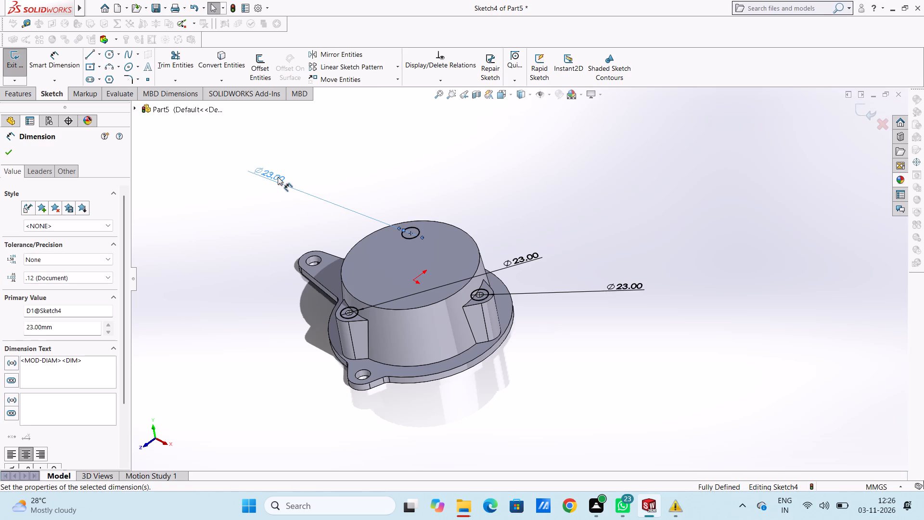
left_click(231, 242)
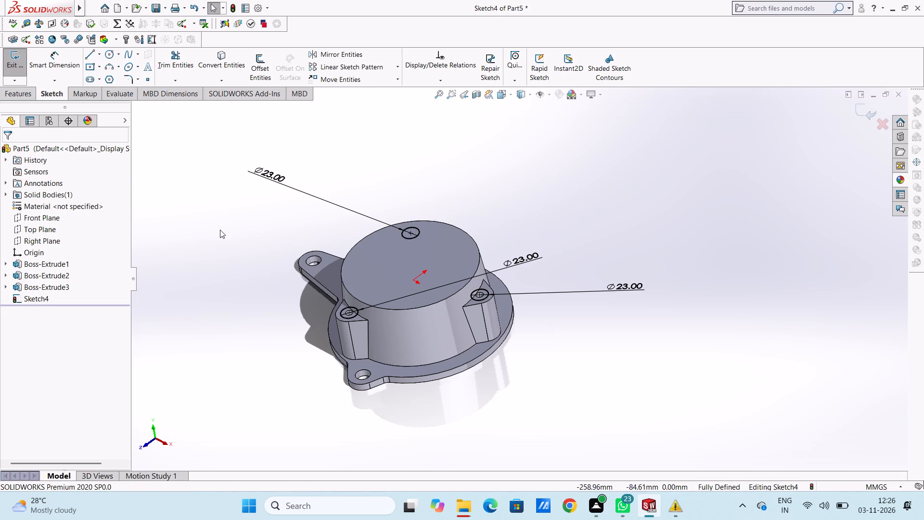
Cut the three 23 mm circles upward to a blind depth of 25 mm with a 30° outward draft.
left_click(18, 95)
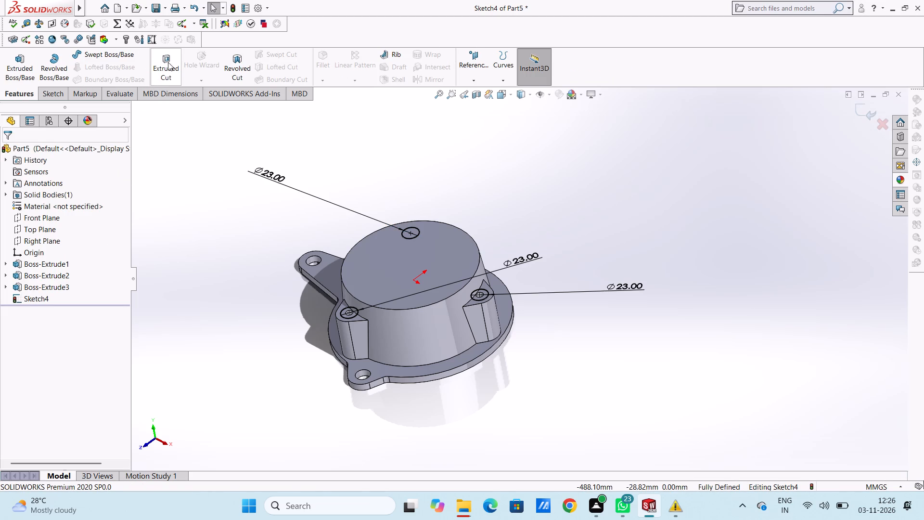
left_click(168, 62)
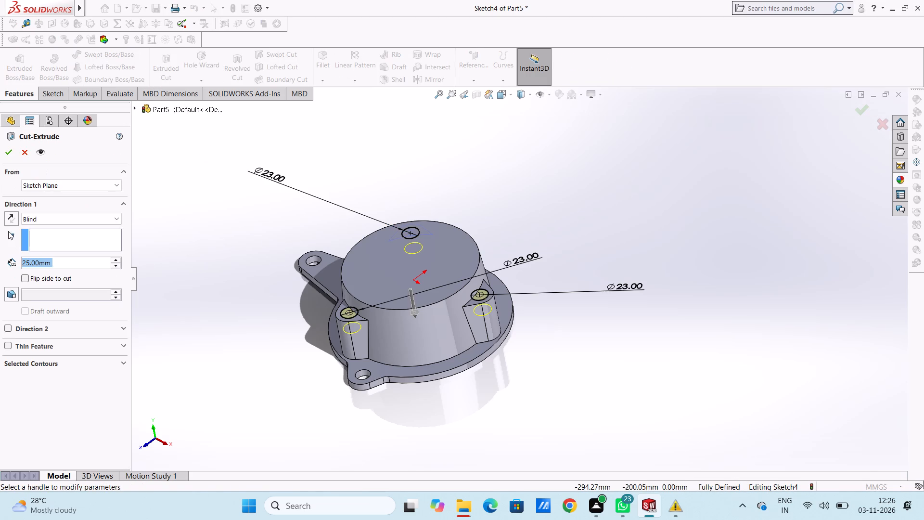
left_click(10, 218)
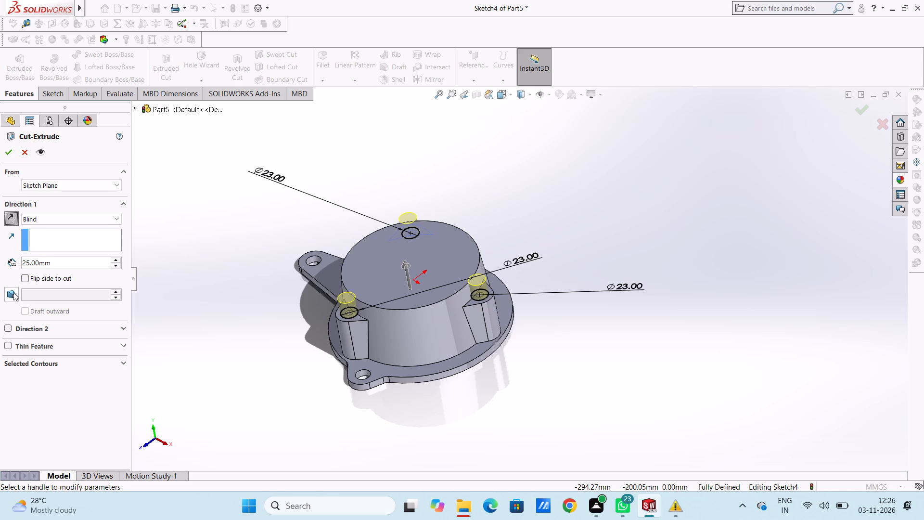
left_click(13, 292)
left_click(28, 309)
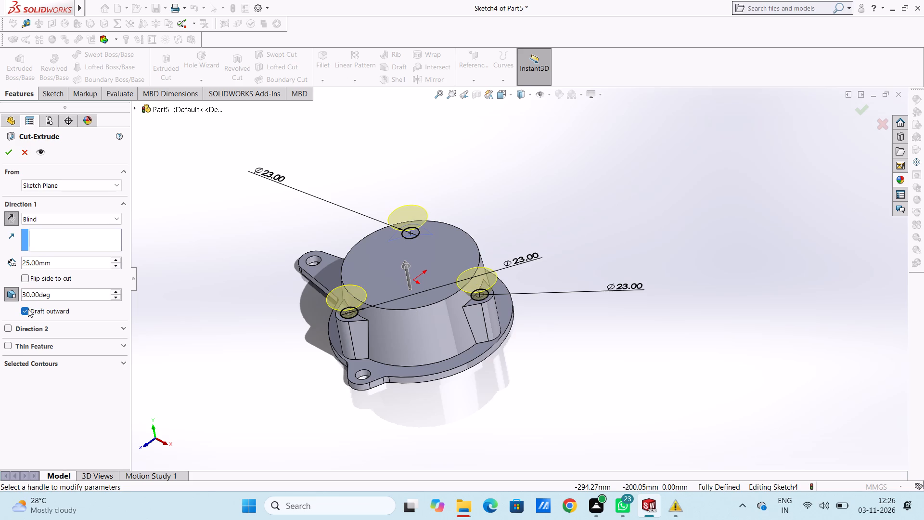
left_click(9, 152)
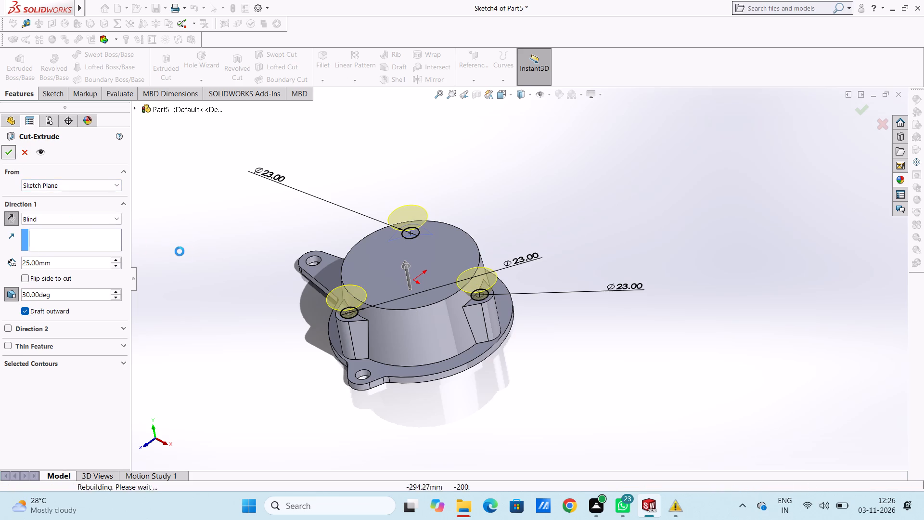
left_click(191, 253)
Check the widened cuts above the lugs and start a new sketch on the base plate's top face.
middle_click_drag(228, 309, 228, 284)
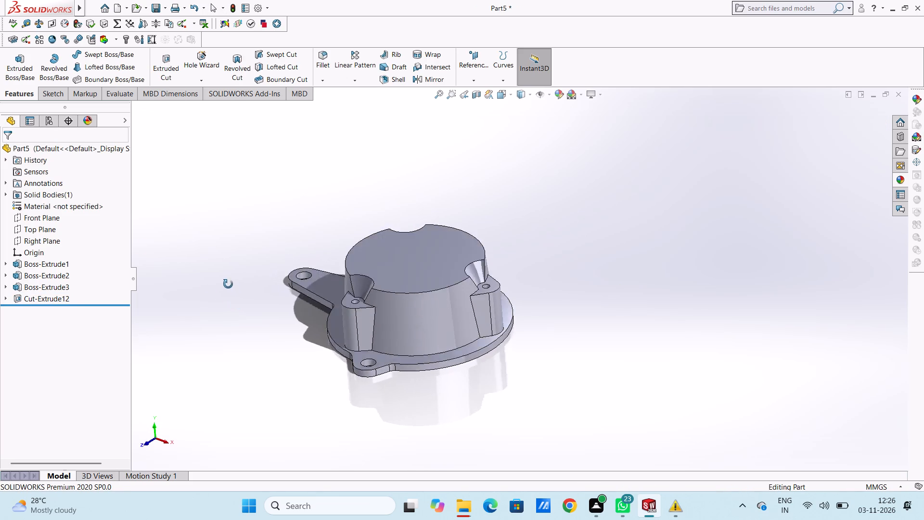
middle_click_drag(228, 284, 239, 291)
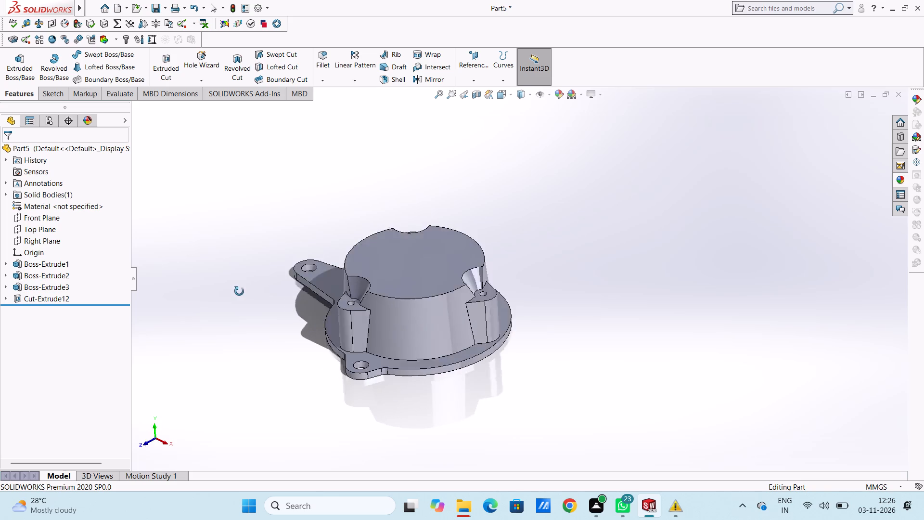
middle_click_drag(239, 291, 240, 291)
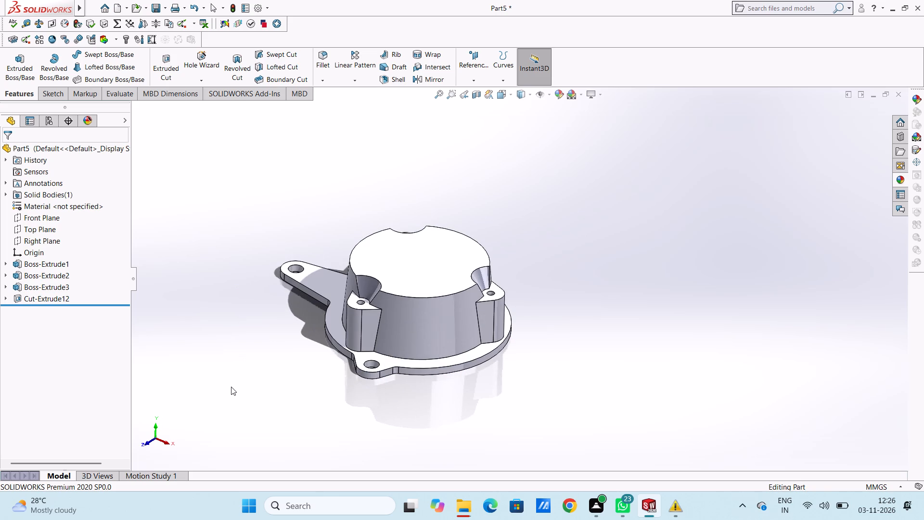
key("ctrl+7")
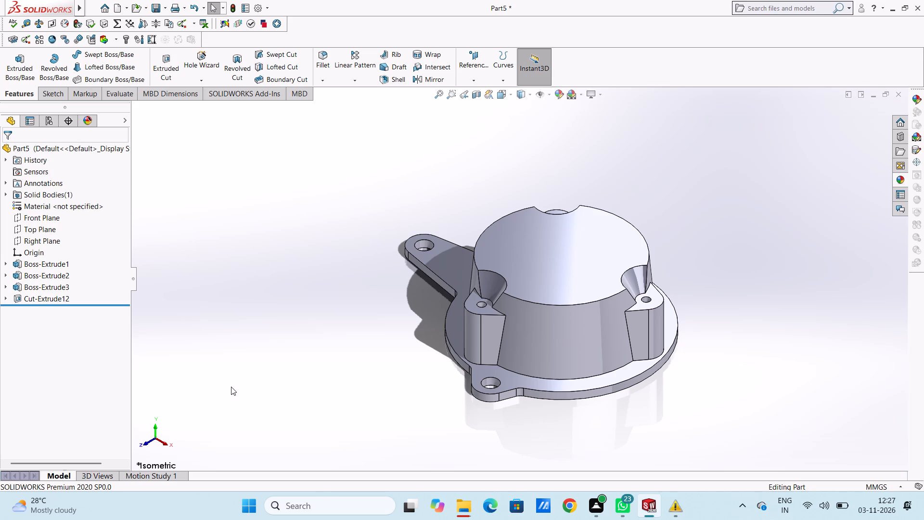
middle_click_drag(272, 402, 350, 359)
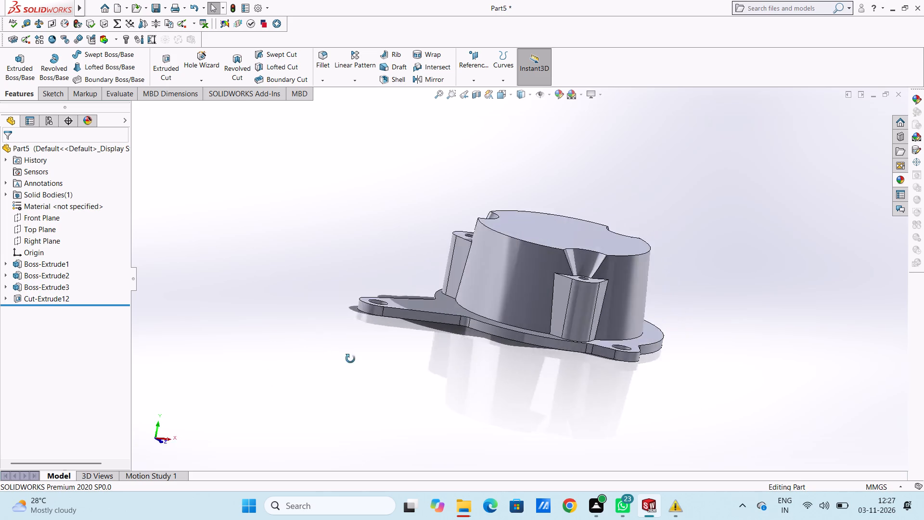
middle_click_drag(350, 359, 312, 391)
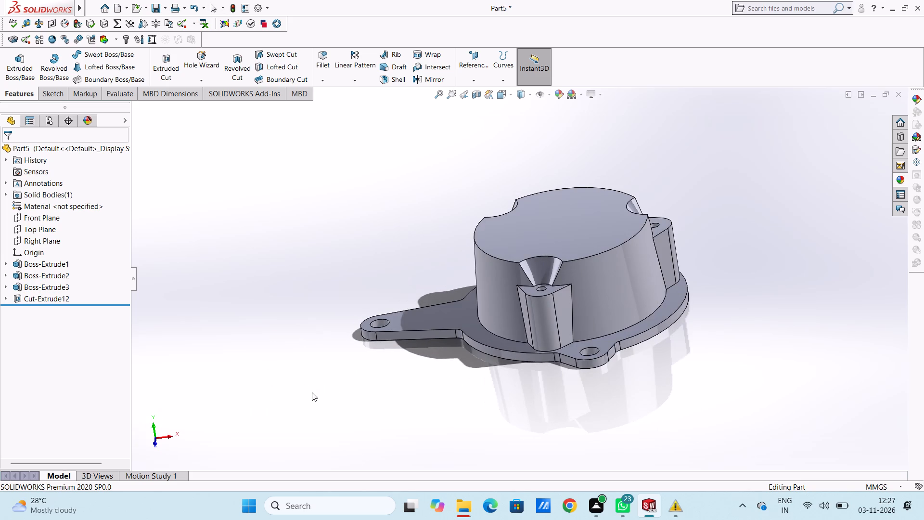
key("ctrl+5")
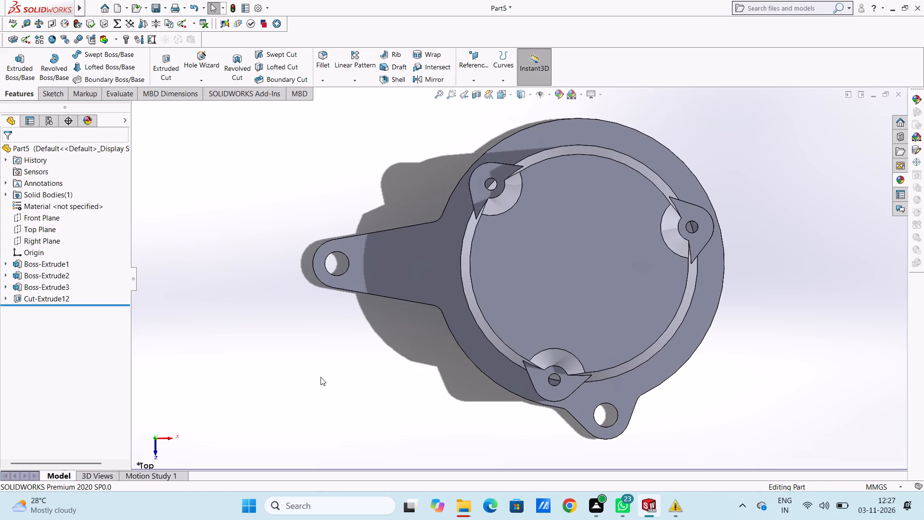
left_click(409, 270)
left_click(449, 245)
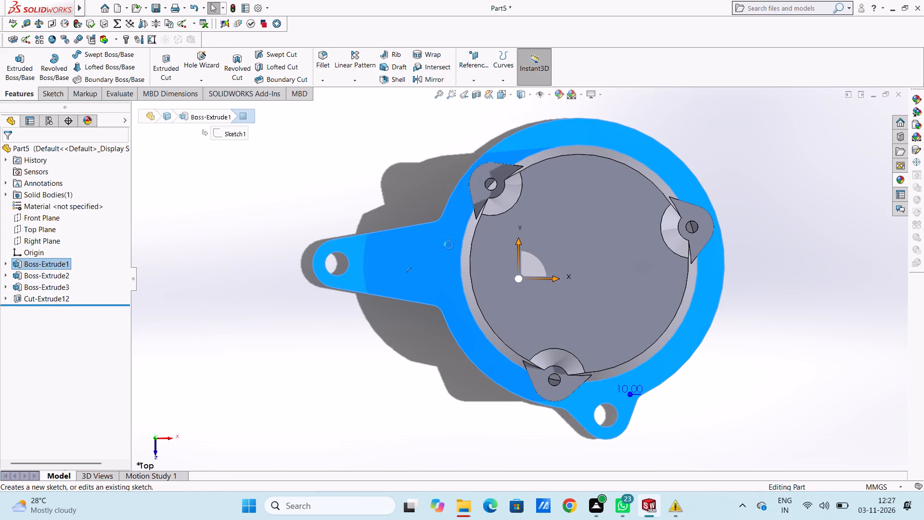
left_click(380, 222)
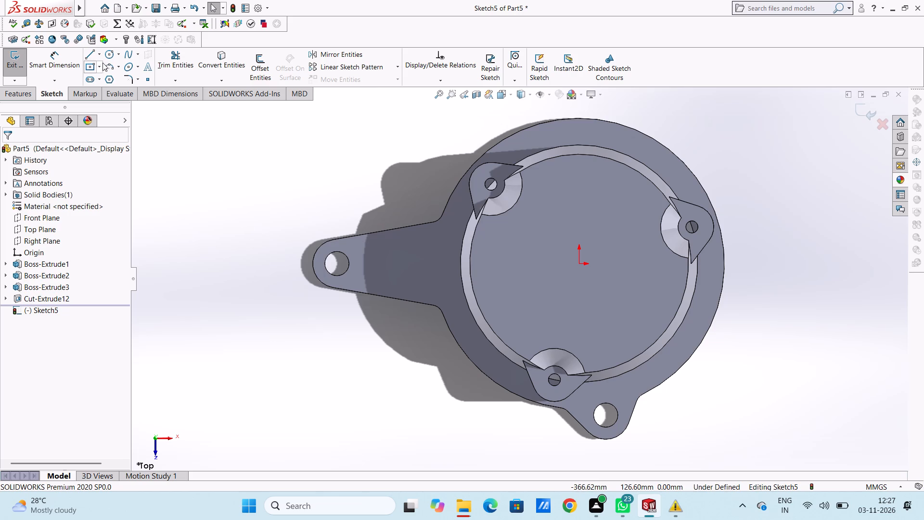
Sketch a horizontal line 220 mm long from the rounded end of the arm to the origin.
left_click(91, 54)
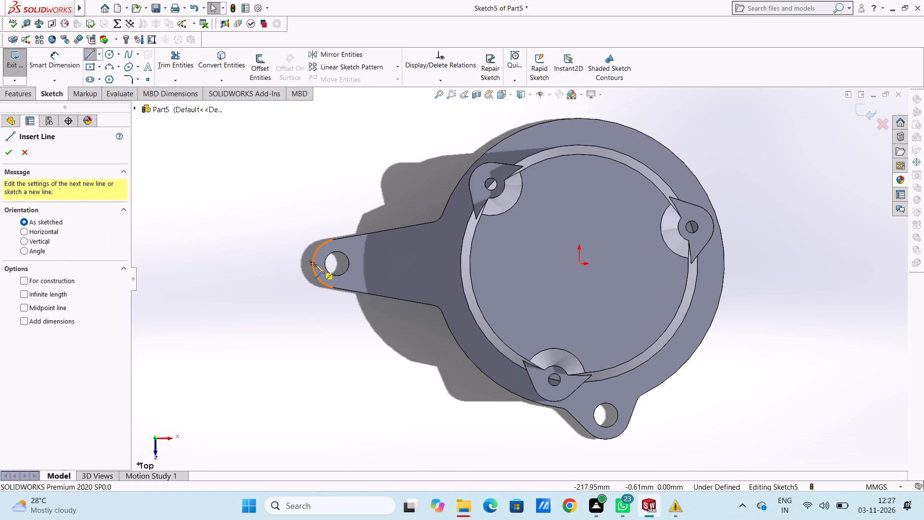
left_click(312, 264)
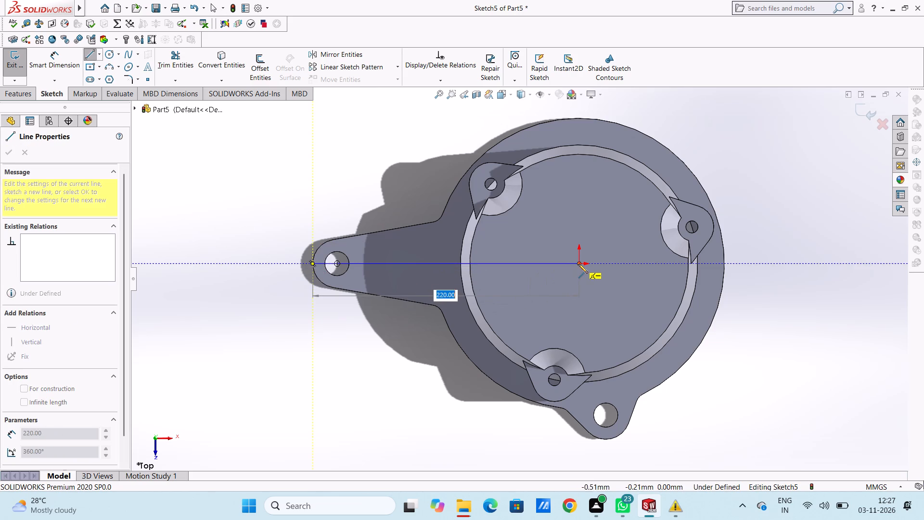
left_click(579, 264)
right_click(759, 163)
left_click(774, 165)
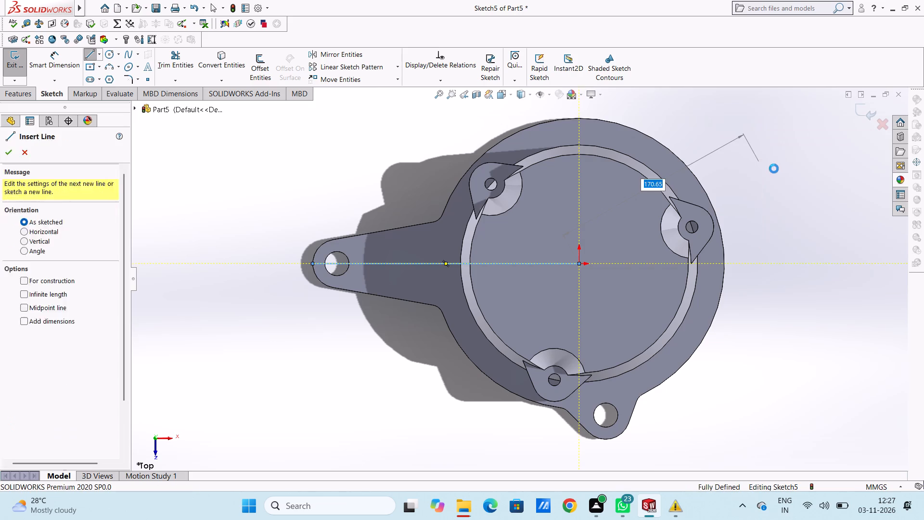
left_click(770, 173)
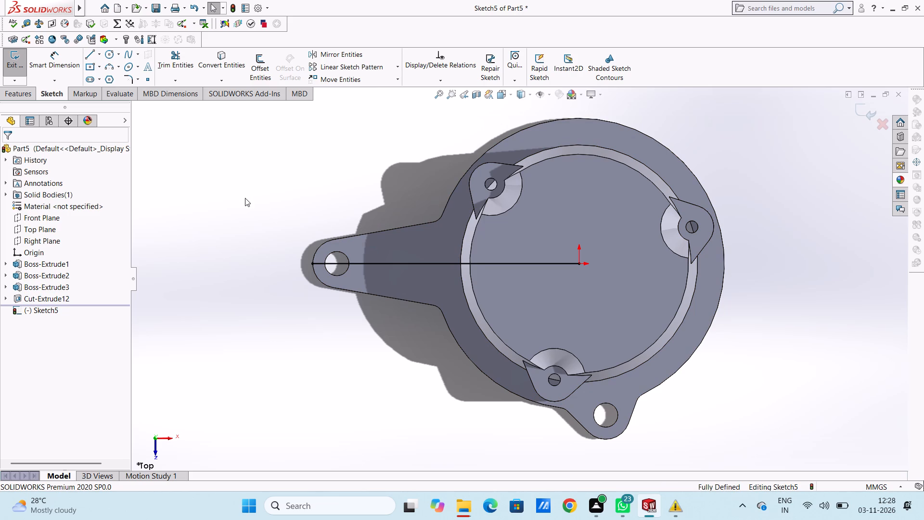
Offset the horizontal centre line 10 mm bi-directionally to both sides, with dimensions added.
left_click(264, 65)
left_click(382, 262)
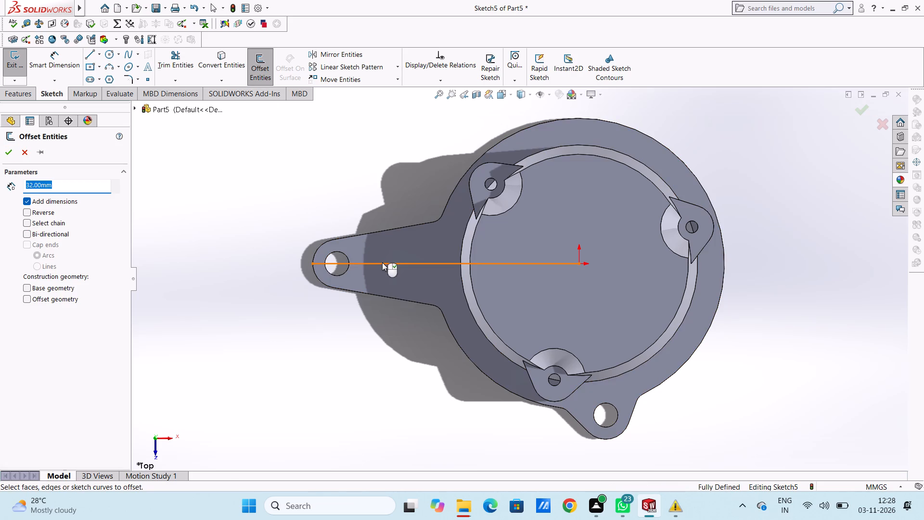
type("10")
key("Return")
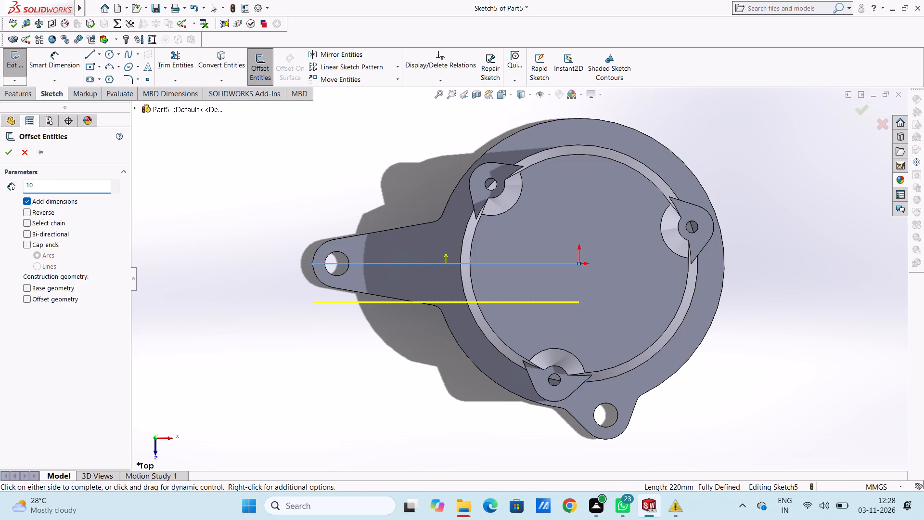
left_click(26, 232)
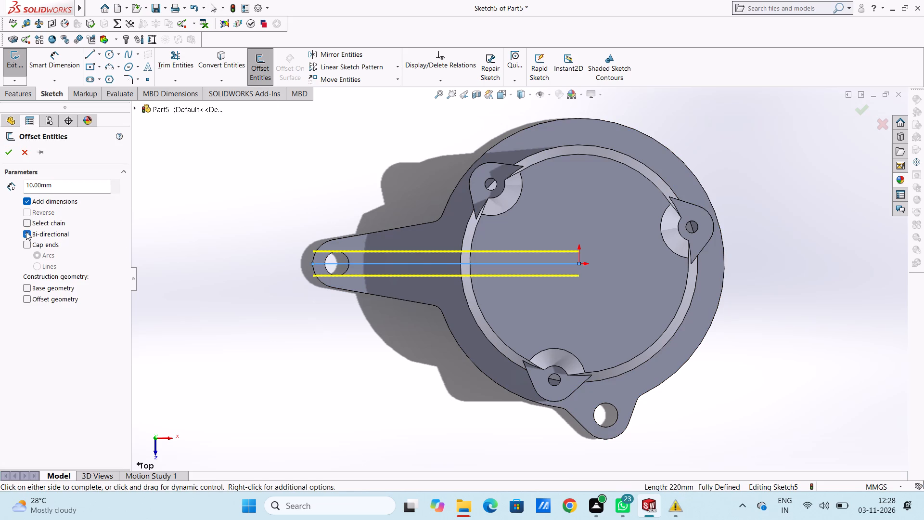
left_click(9, 150)
left_click(236, 213)
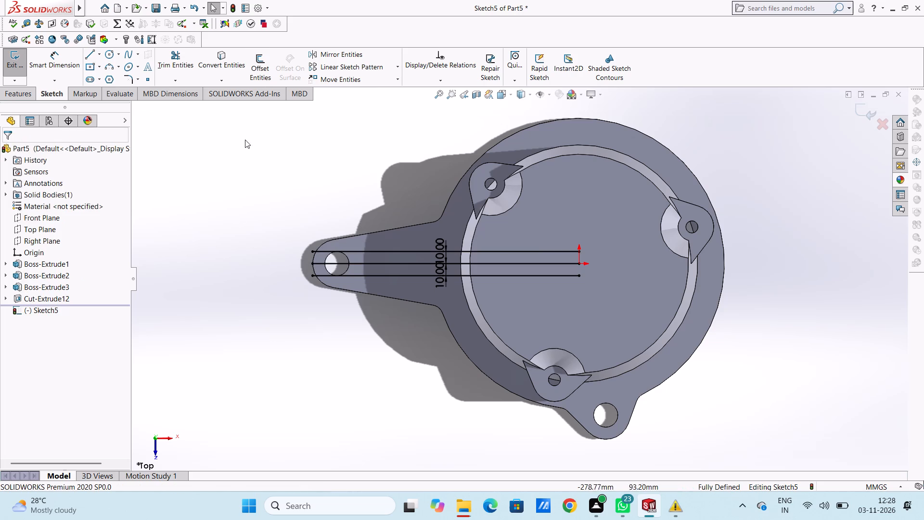
Offset each of the two outer horizontal lines a further 5 mm outward, away from the centre line.
left_click(261, 62)
key("5")
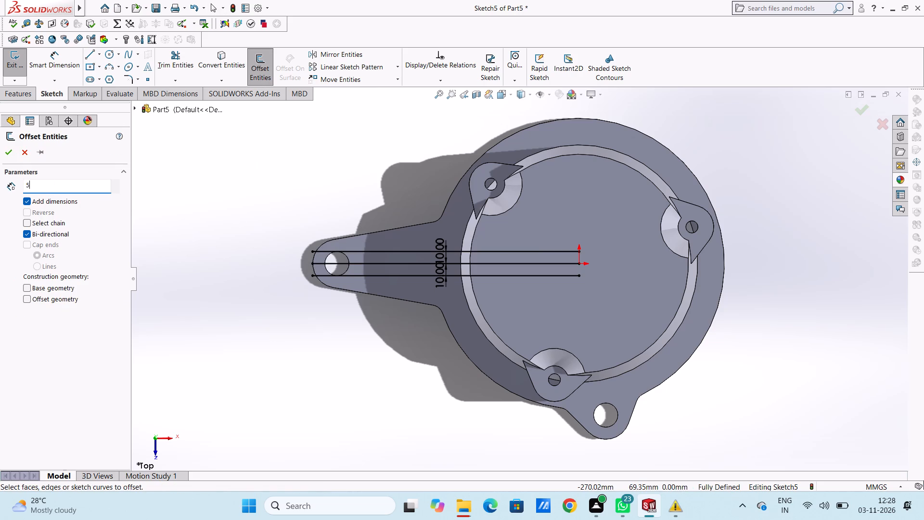
key("Return")
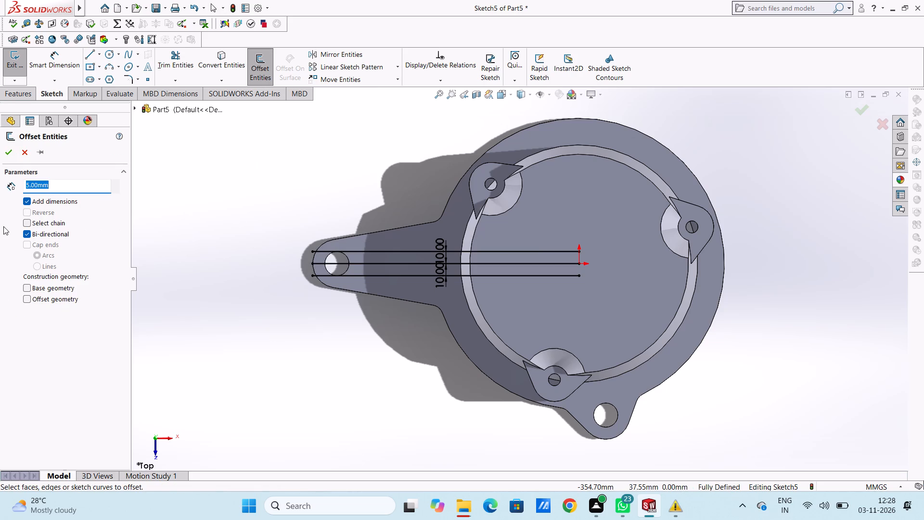
left_click(22, 232)
left_click(408, 251)
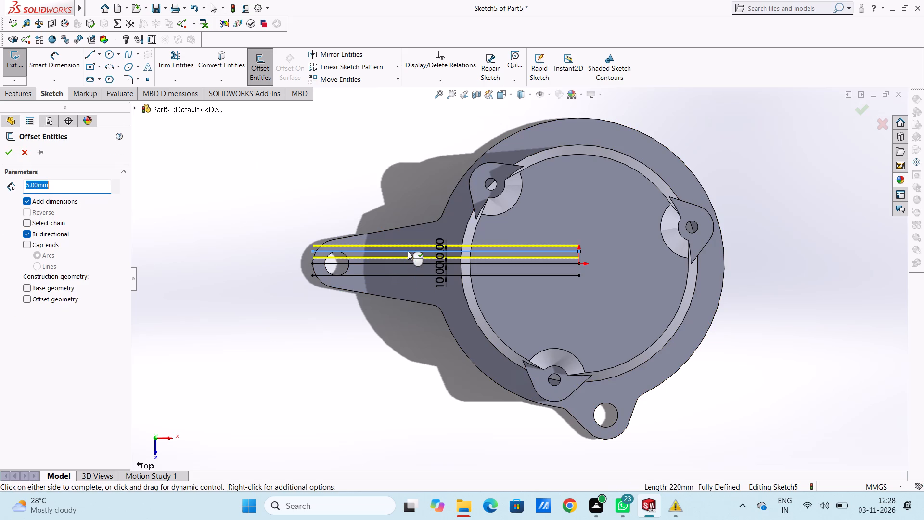
left_click(29, 232)
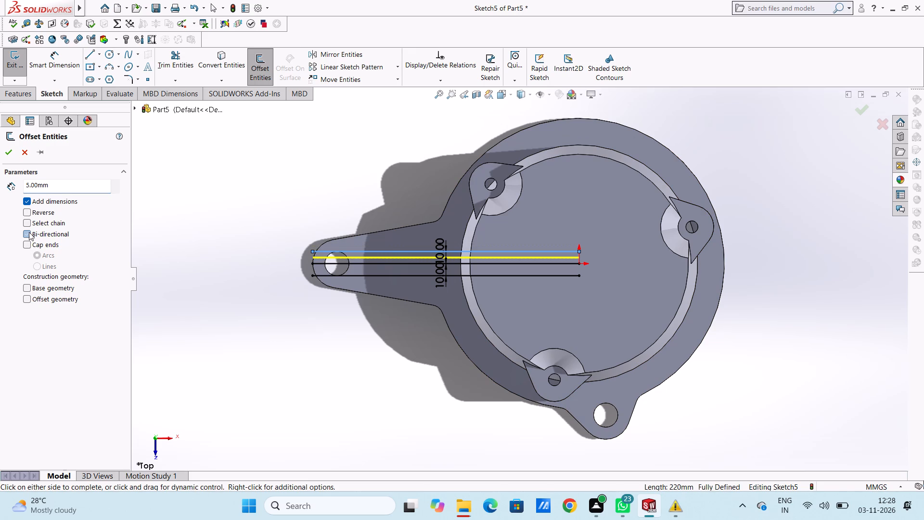
left_click(25, 209)
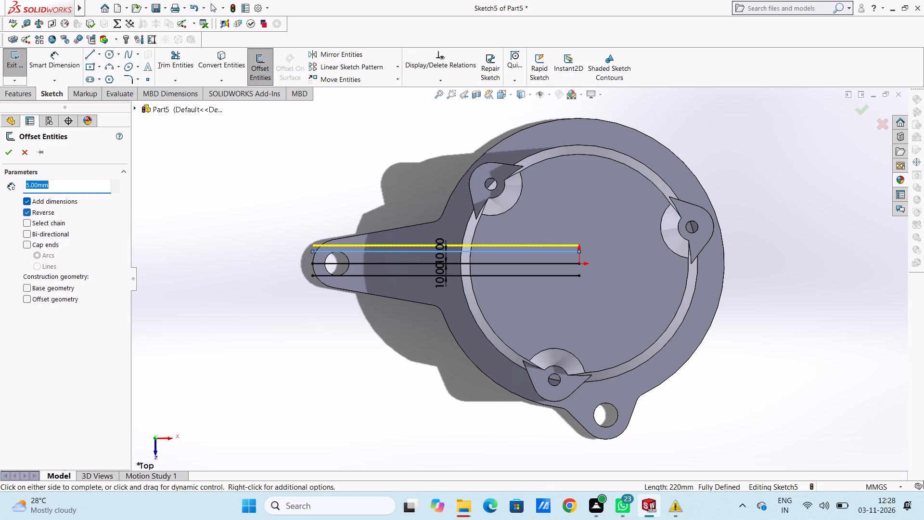
left_click(10, 153)
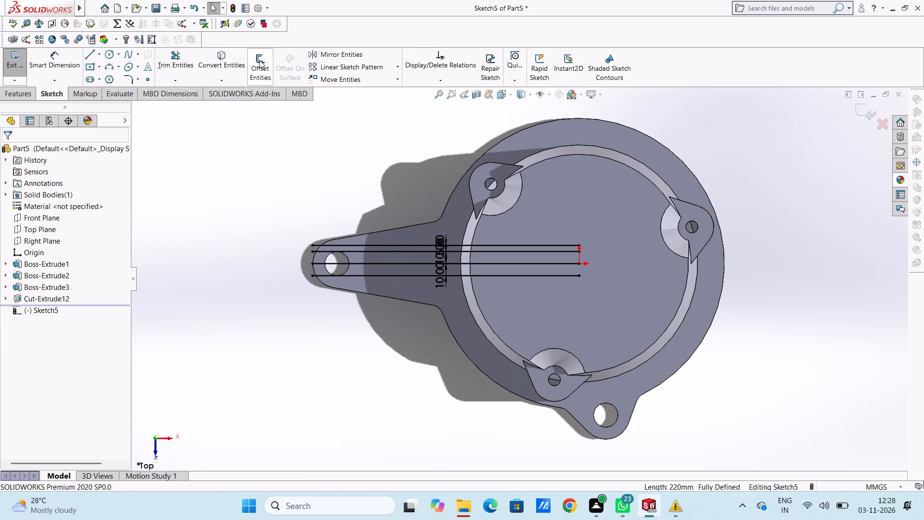
left_click(259, 60)
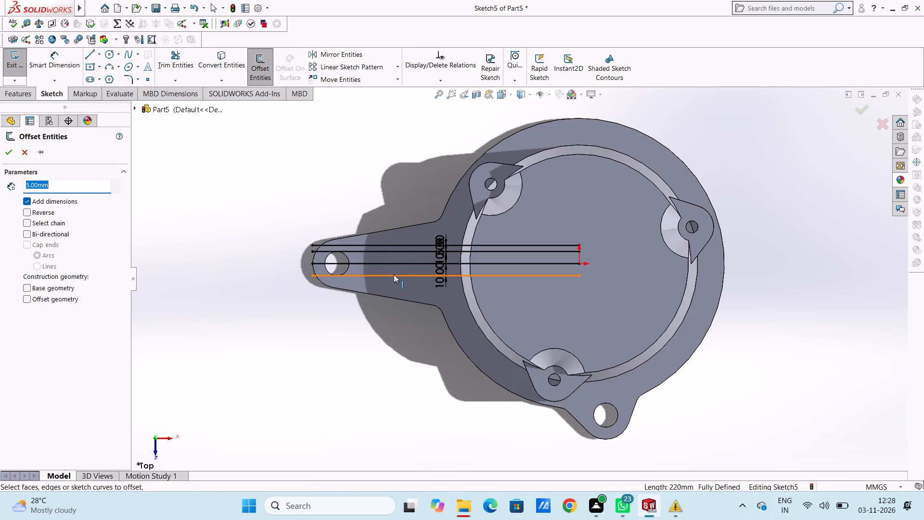
left_click(394, 274)
left_click(7, 154)
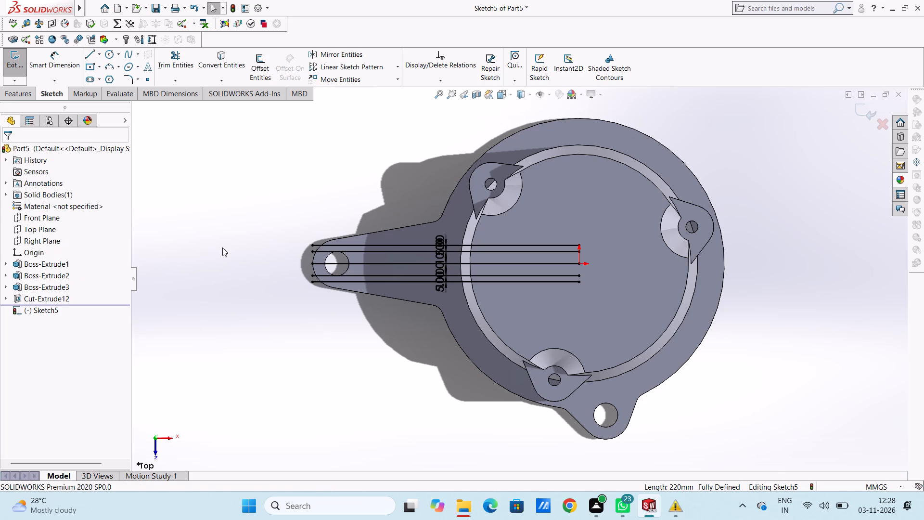
Sketch vertical lines through the arm hole's centre, about 20 mm up to the upper edge and about 41 mm down across the arm.
scroll(461, 247, "down", 3)
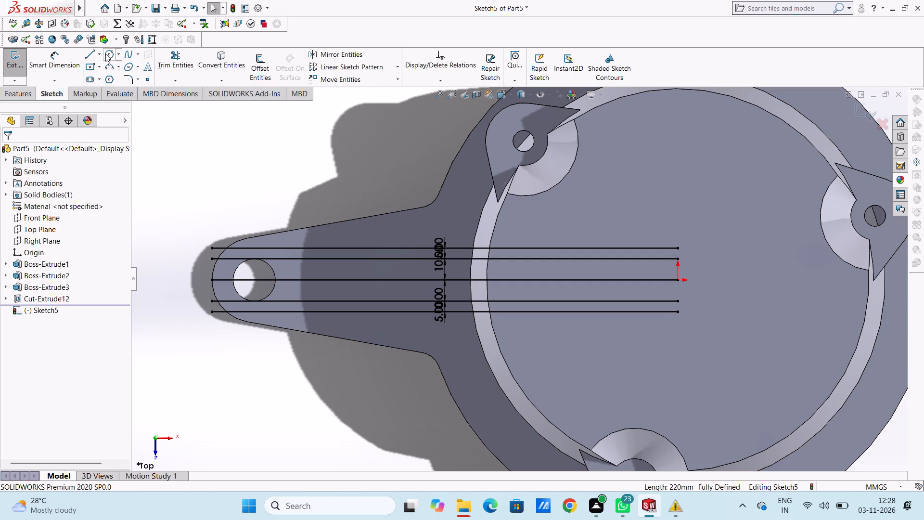
left_click(92, 55)
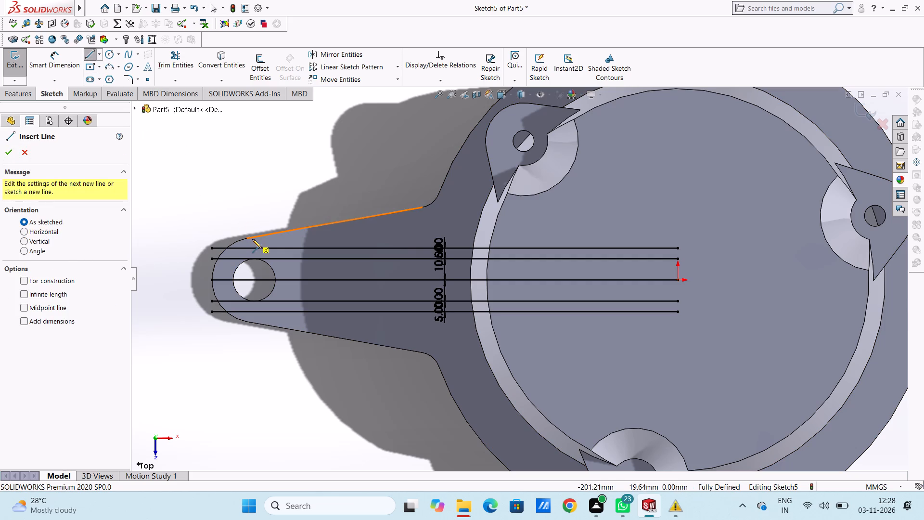
left_click(254, 280)
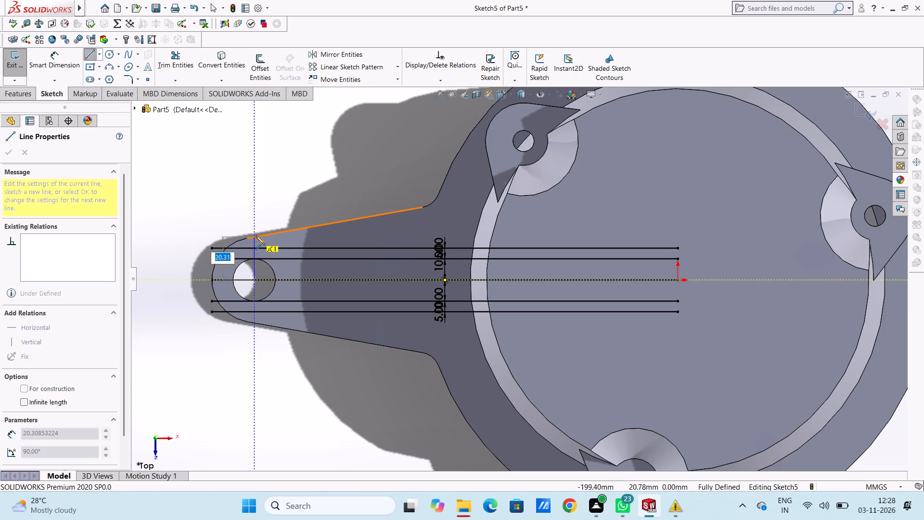
left_click(256, 234)
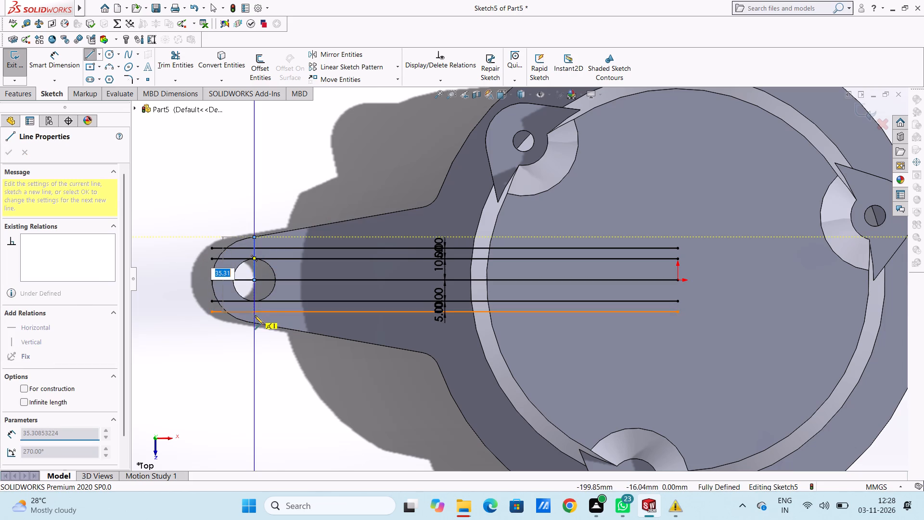
left_click(254, 322)
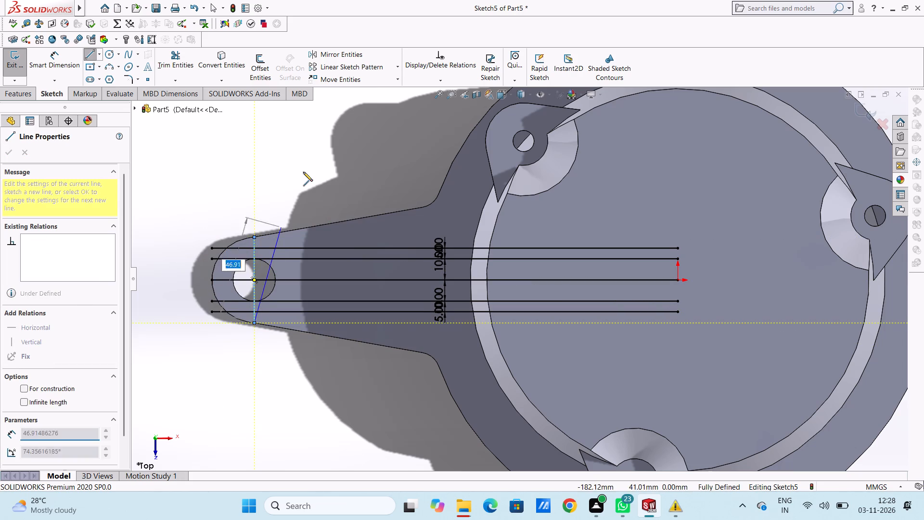
right_click(305, 168)
double_click(315, 177)
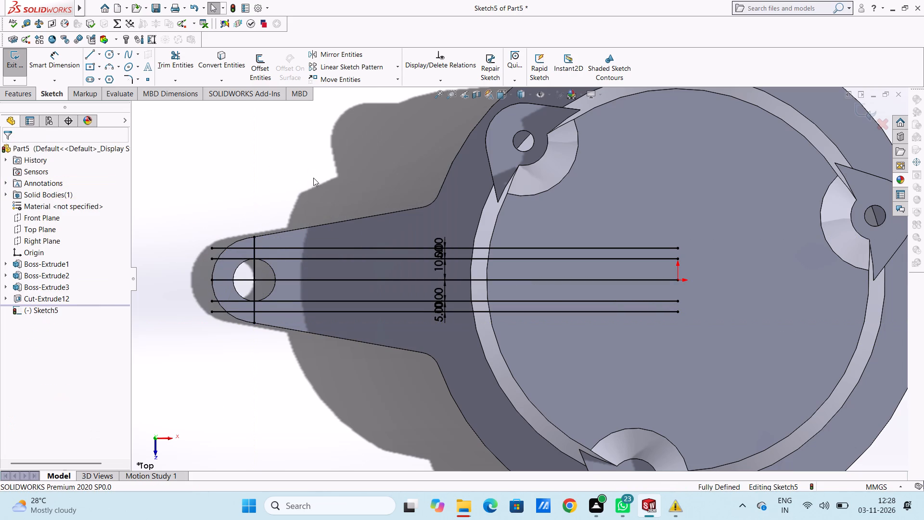
Offset both overlapping vertical lines through the arm hole 25 mm toward the boss, reversing the direction for the full-width one.
left_click(264, 64)
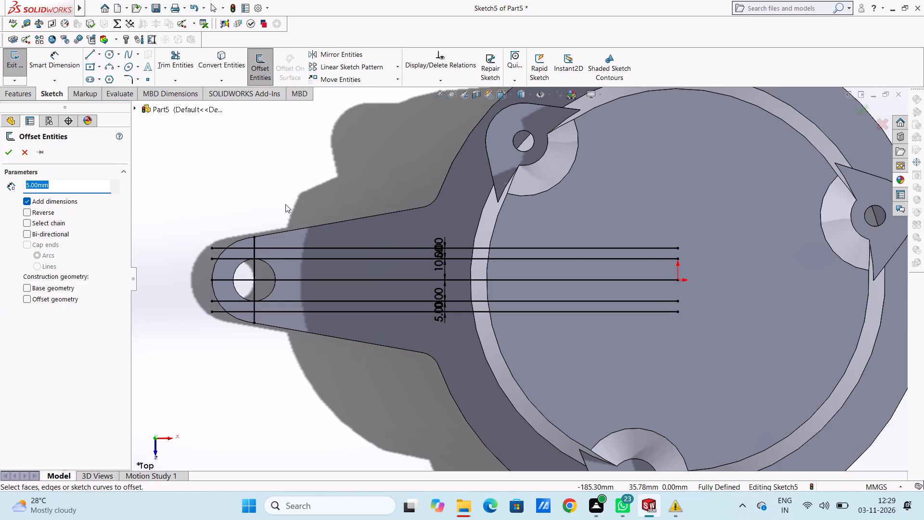
type("25")
key("Return")
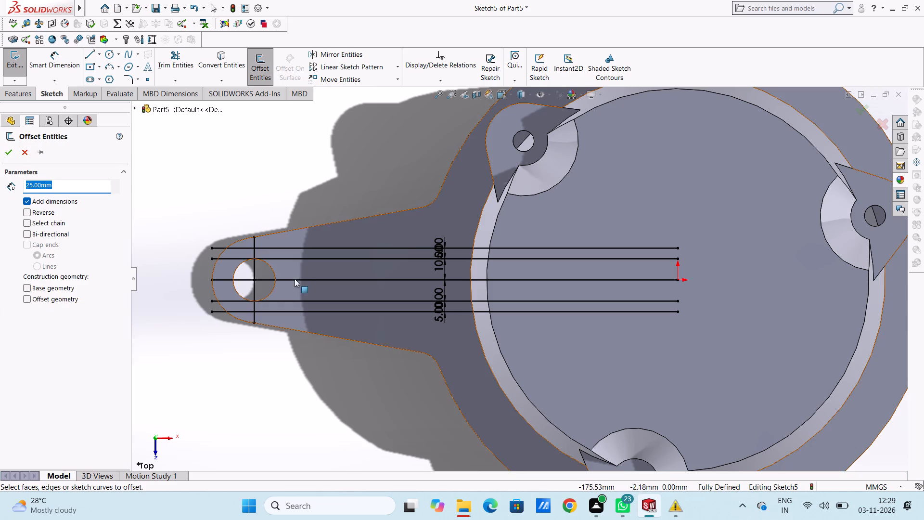
left_click(254, 269)
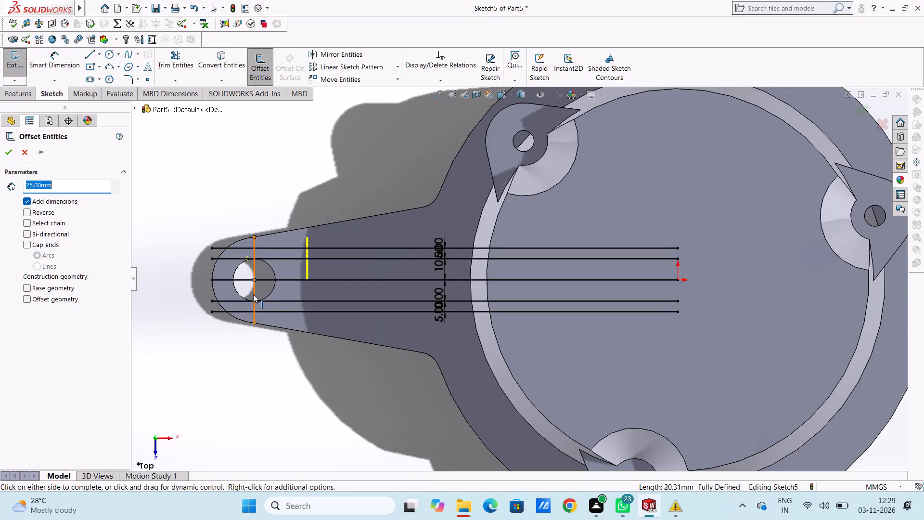
left_click(253, 294)
left_click(253, 292)
left_click(255, 270)
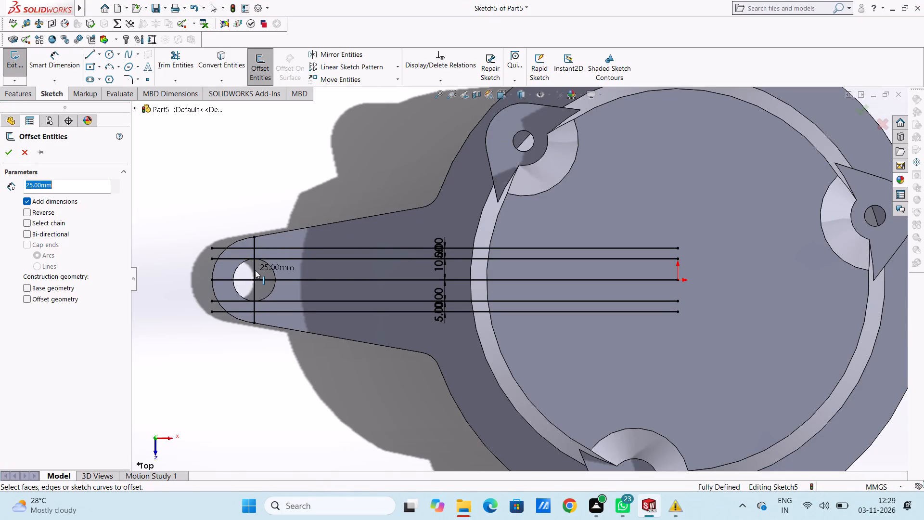
left_click(255, 270)
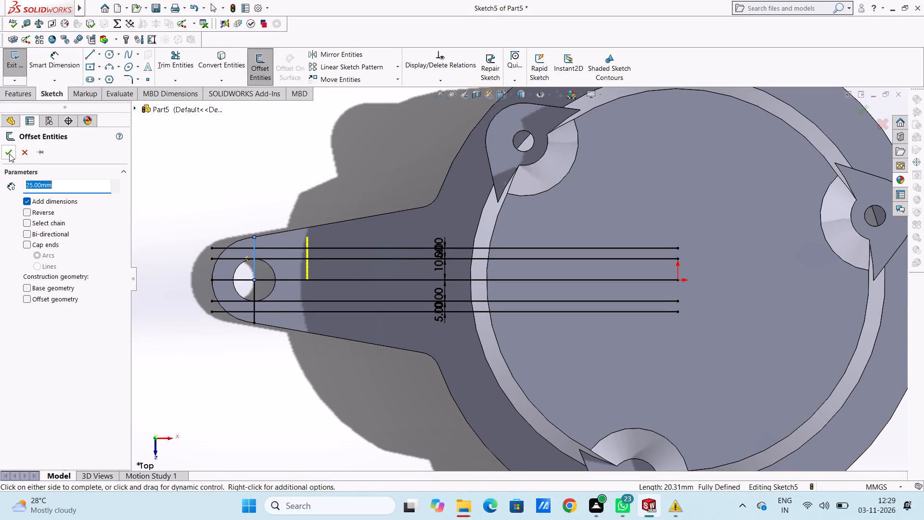
left_click(9, 154)
left_click(262, 64)
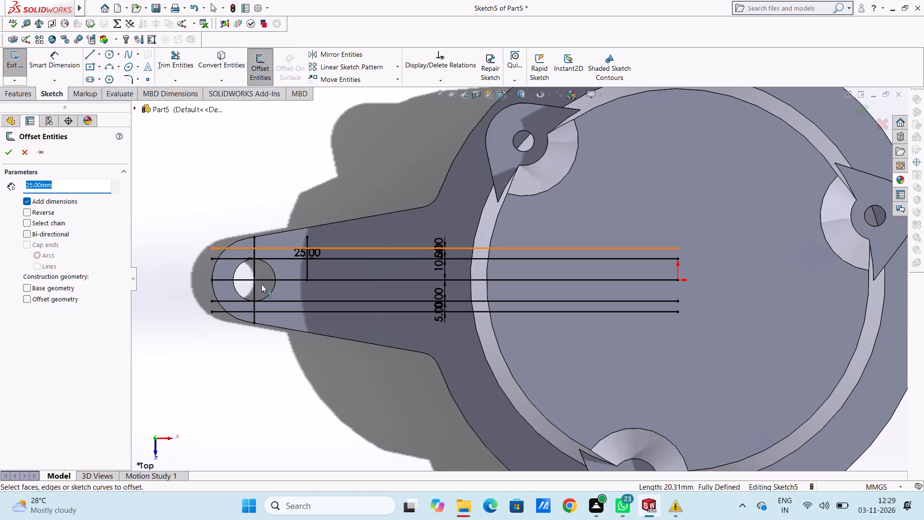
left_click(252, 291)
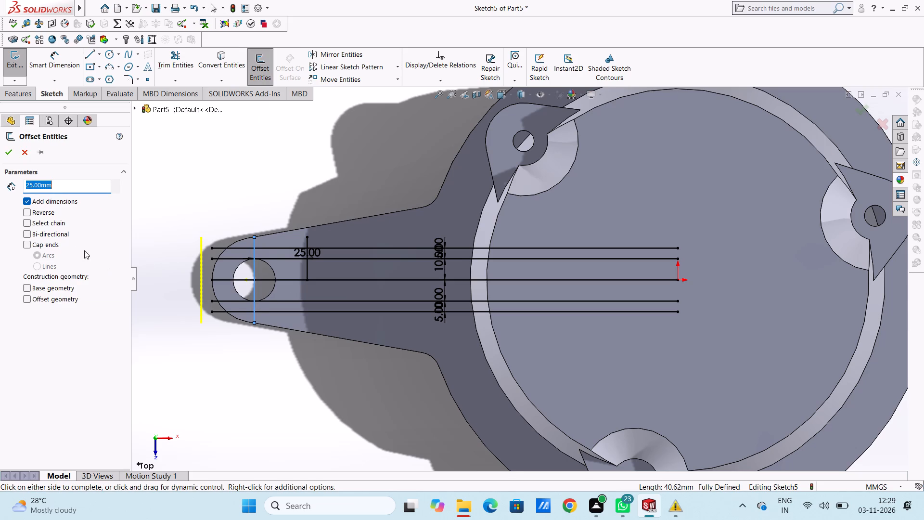
left_click(29, 212)
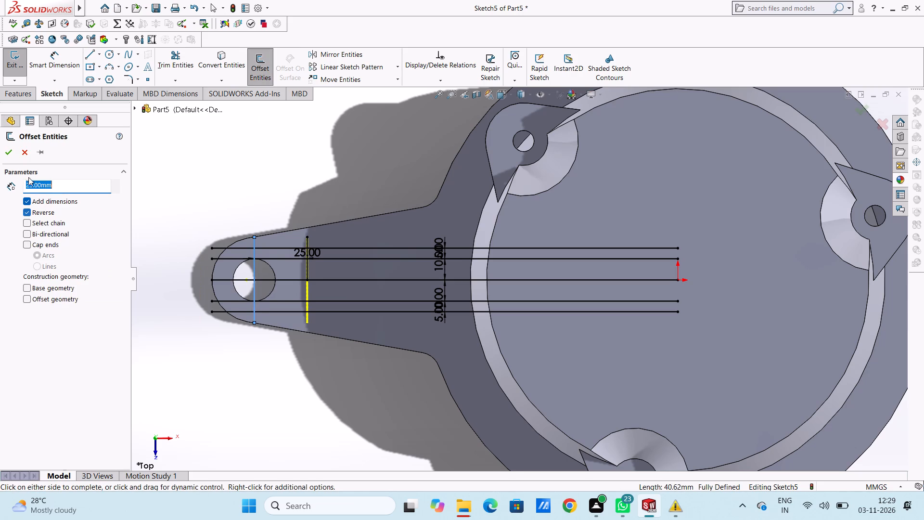
left_click(11, 152)
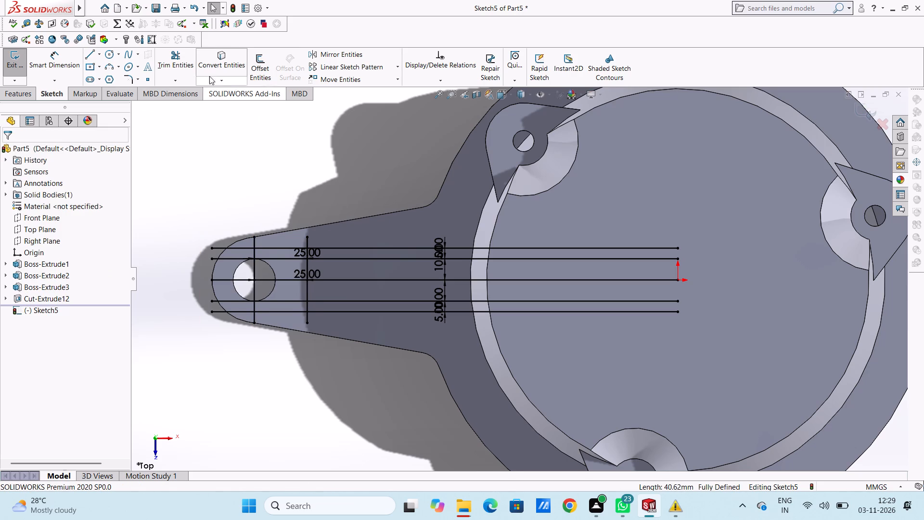
Trim the two outer horizontal lines back to the 25 mm offset vertical and the other lines' ends back to the arm hole's vertical line.
left_click(181, 53)
scroll(280, 252, "down", 3)
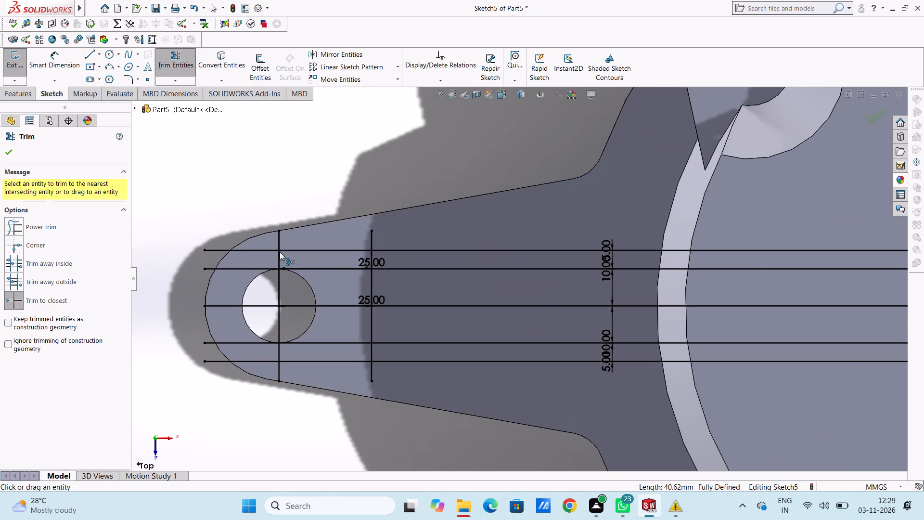
left_click(278, 246)
left_click(278, 250)
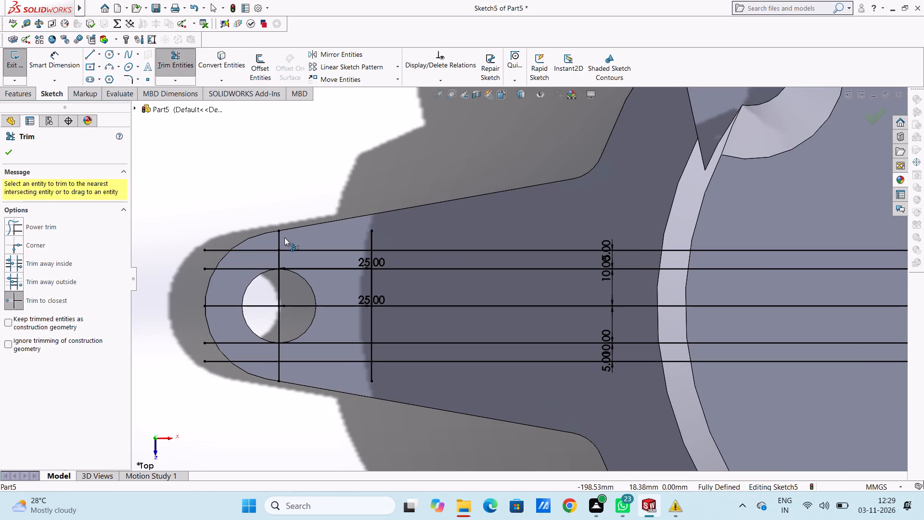
left_click(276, 238)
left_click(278, 240)
left_click(280, 248)
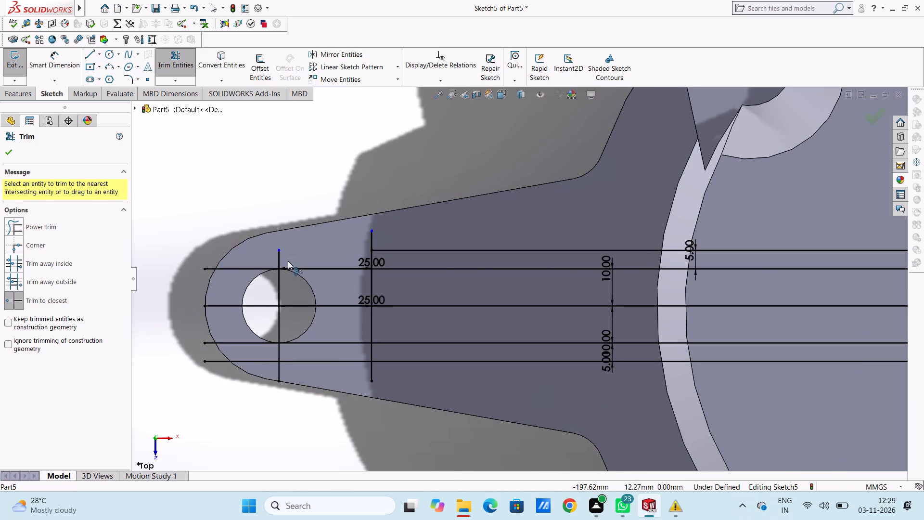
left_click(280, 258)
left_click(261, 270)
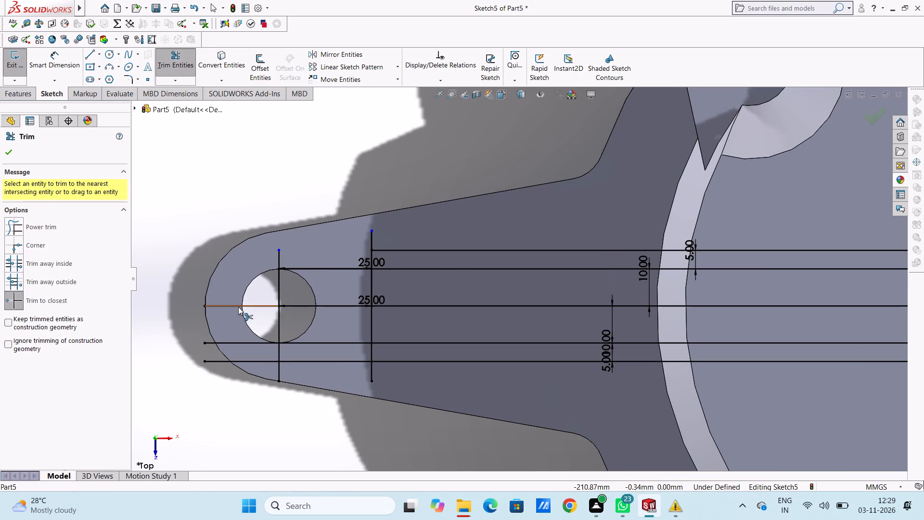
left_click(235, 304)
left_click(241, 342)
left_click(248, 358)
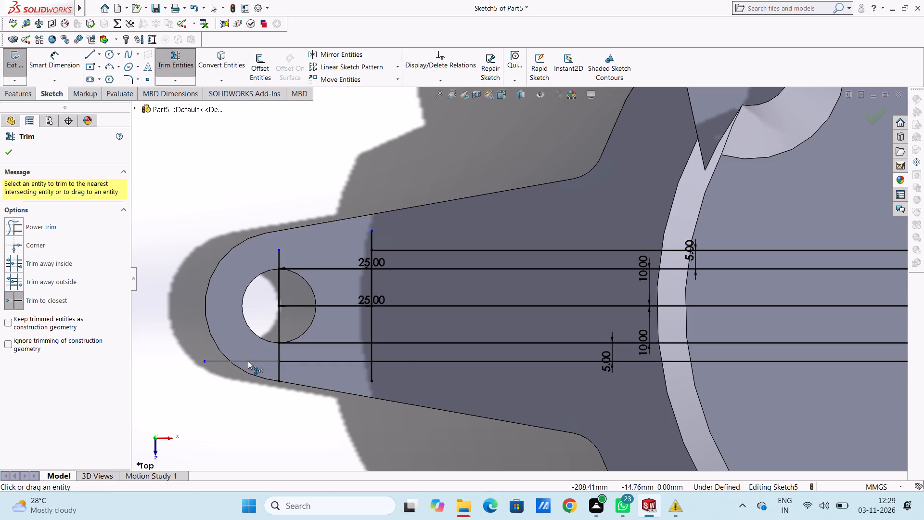
left_click(248, 364)
left_click(276, 374)
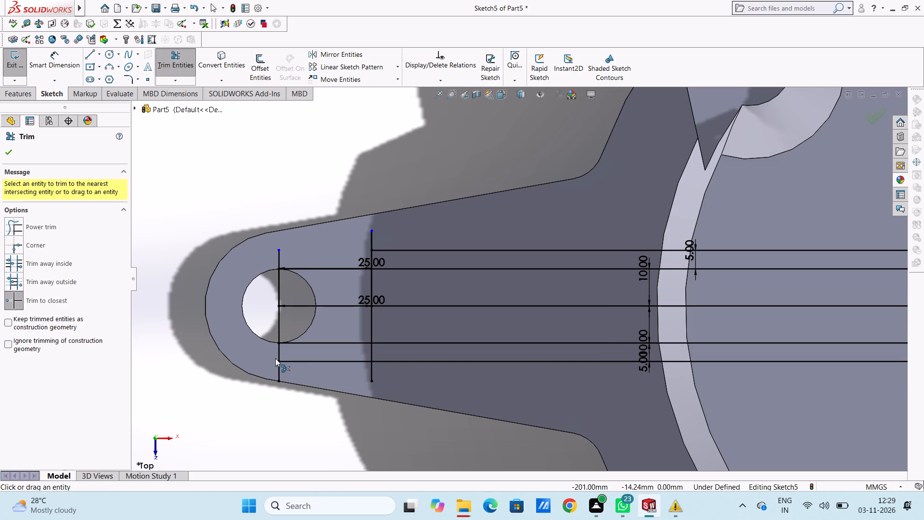
double_click(277, 358)
left_click(276, 375)
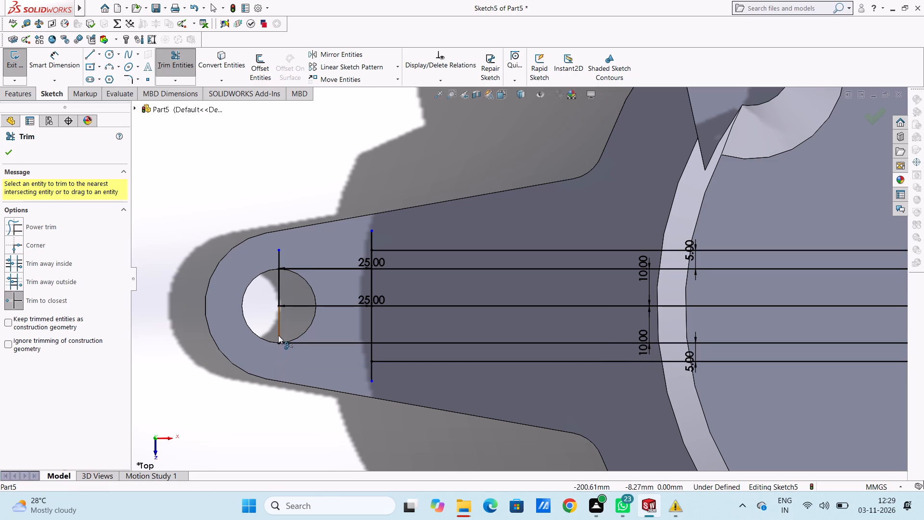
scroll(374, 319, "up", 4)
scroll(613, 272, "down", 4)
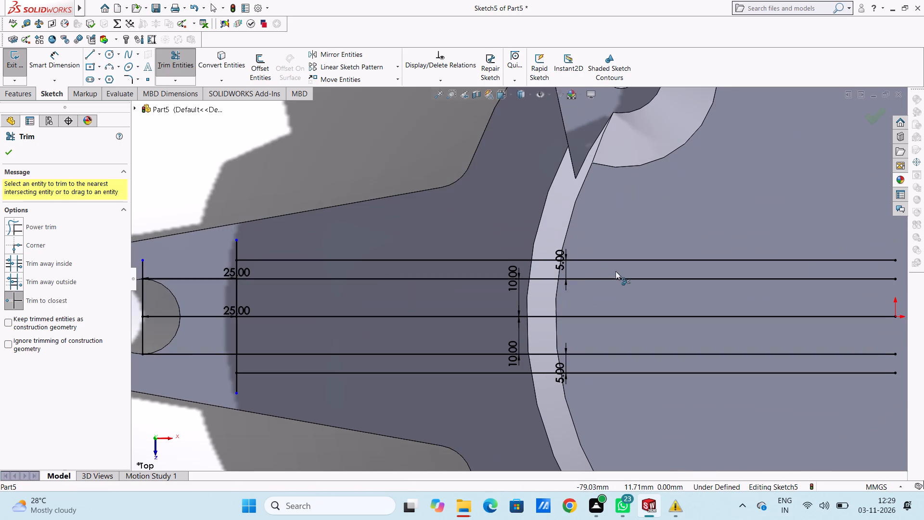
left_click(12, 151)
left_click(163, 153)
Sketch a circle from the origin out to the boss's top edge and dimension its diameter at 180.60 mm.
scroll(277, 154, "up", 5)
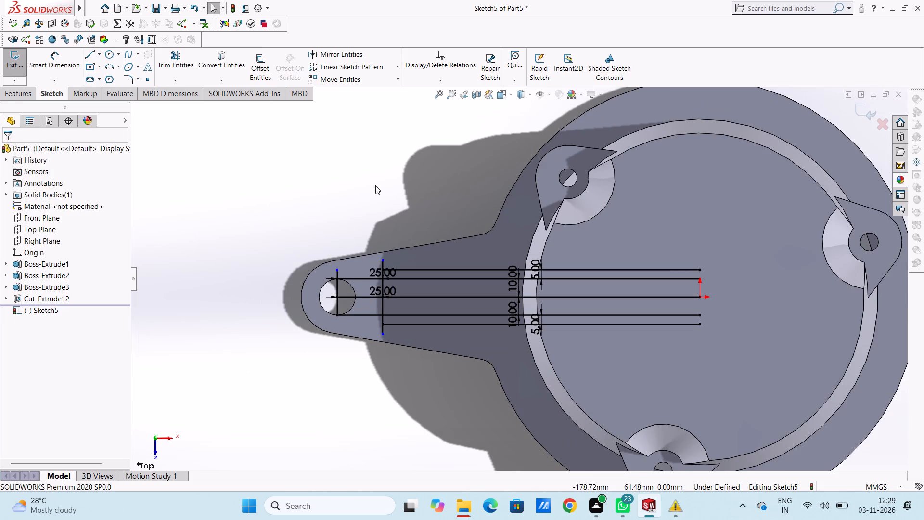
left_click(110, 56)
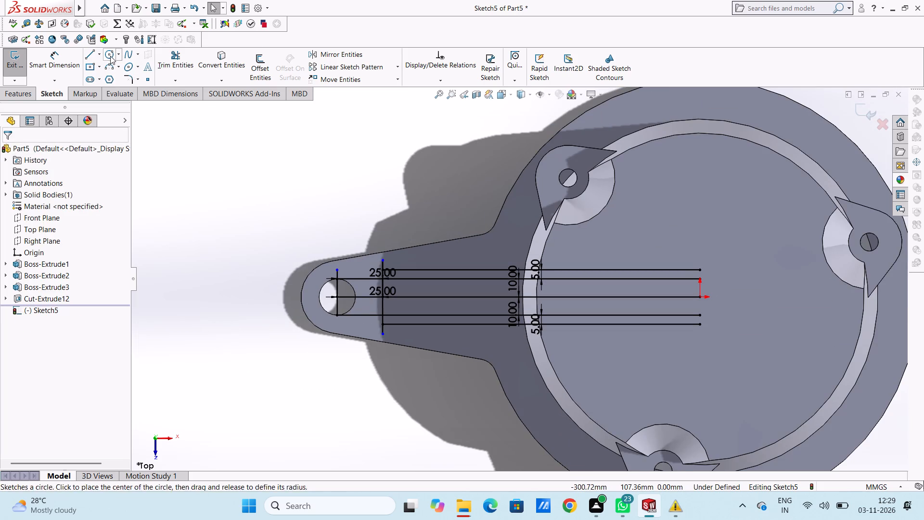
left_click(700, 297)
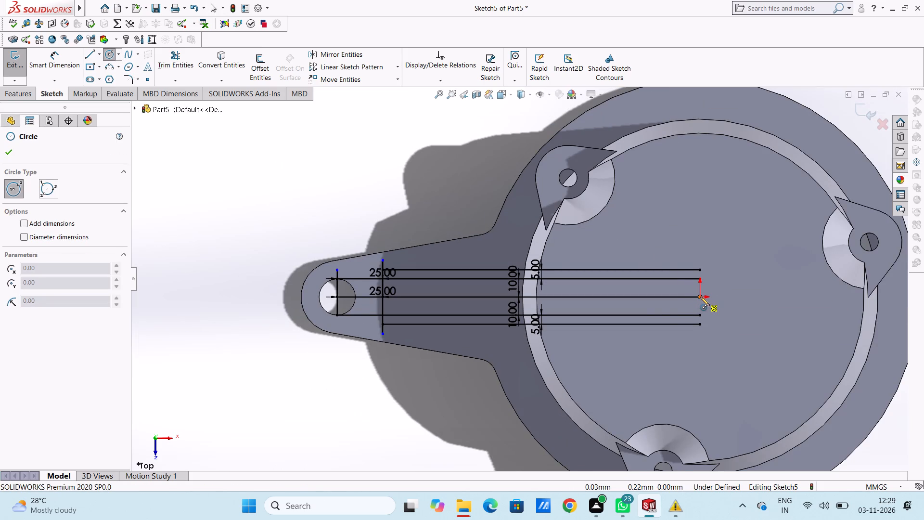
left_click(551, 364)
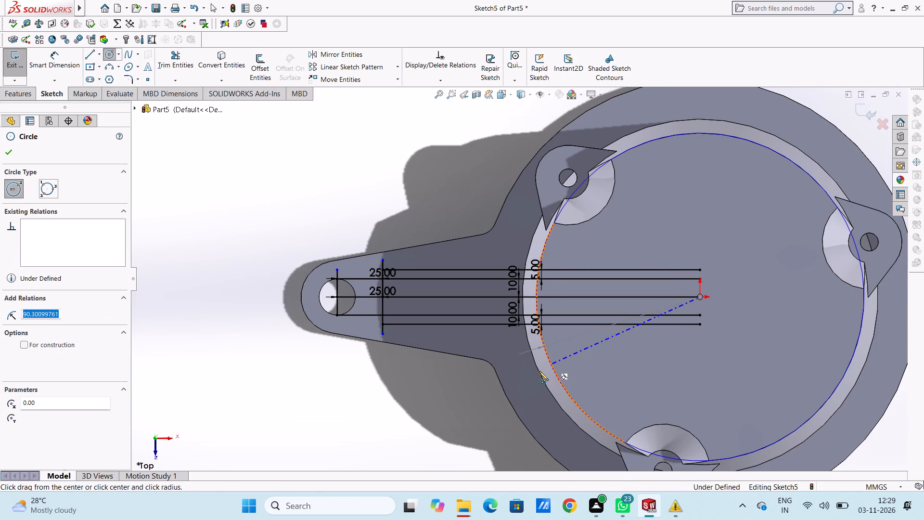
right_click(292, 403)
left_click(307, 409)
left_click(293, 396)
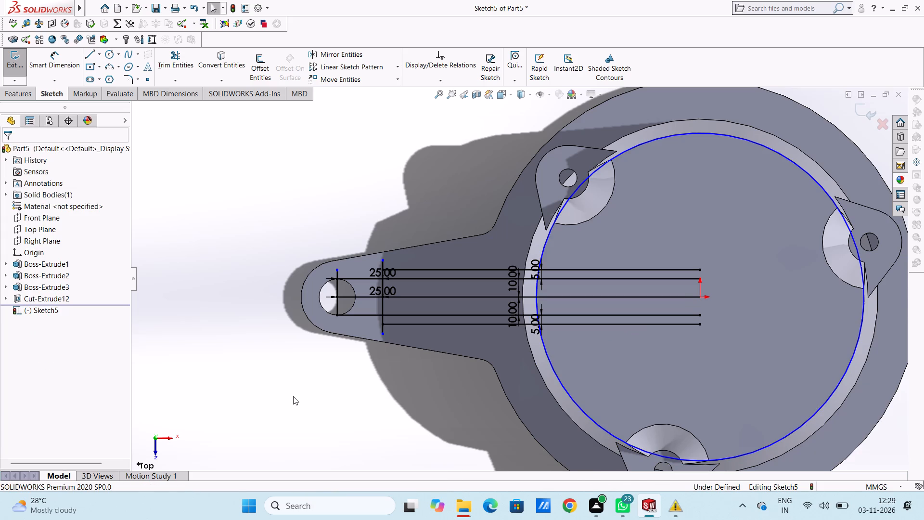
left_click(54, 54)
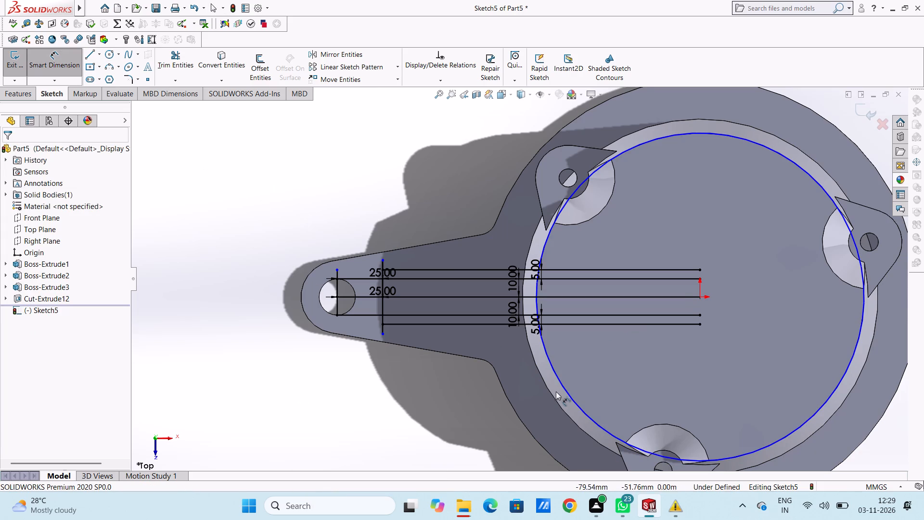
left_click(563, 387)
left_click(450, 411)
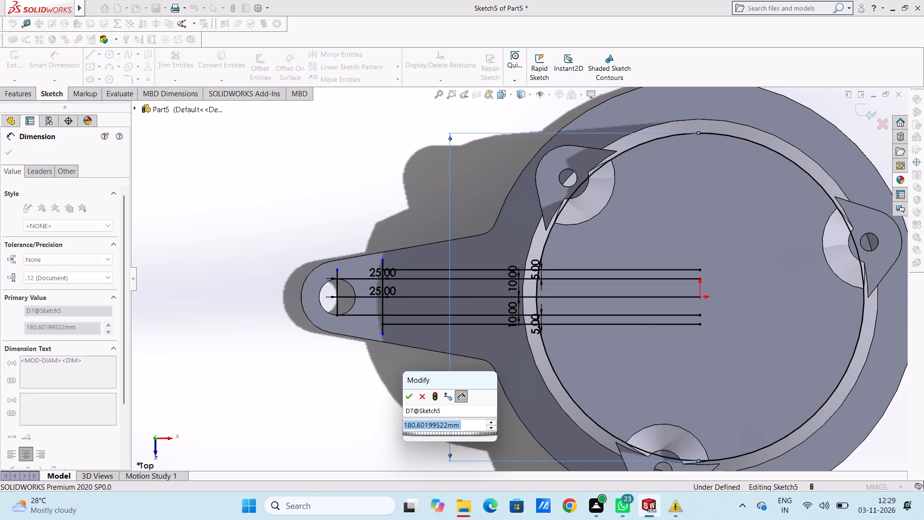
left_click(405, 393)
left_click(405, 393)
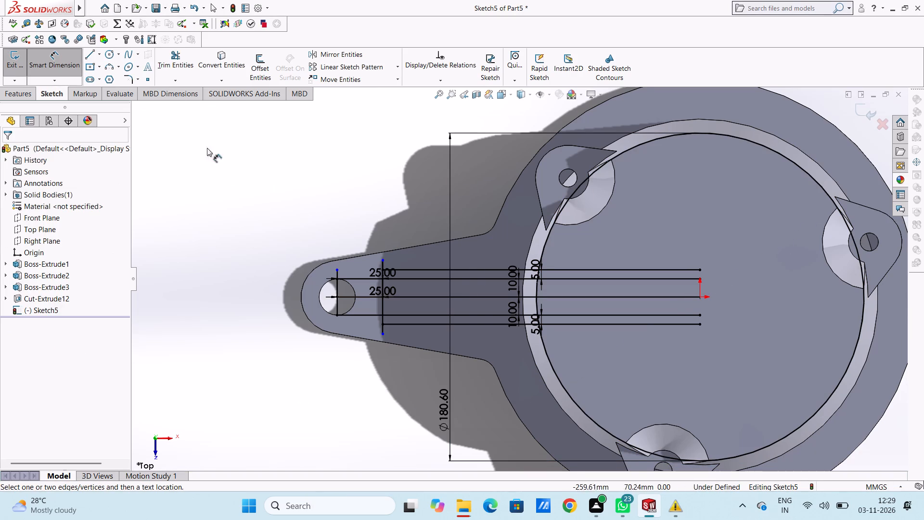
Trim away the portions of all five horizontal lines that lie inside the boss circle.
left_click(179, 57)
left_click(624, 273)
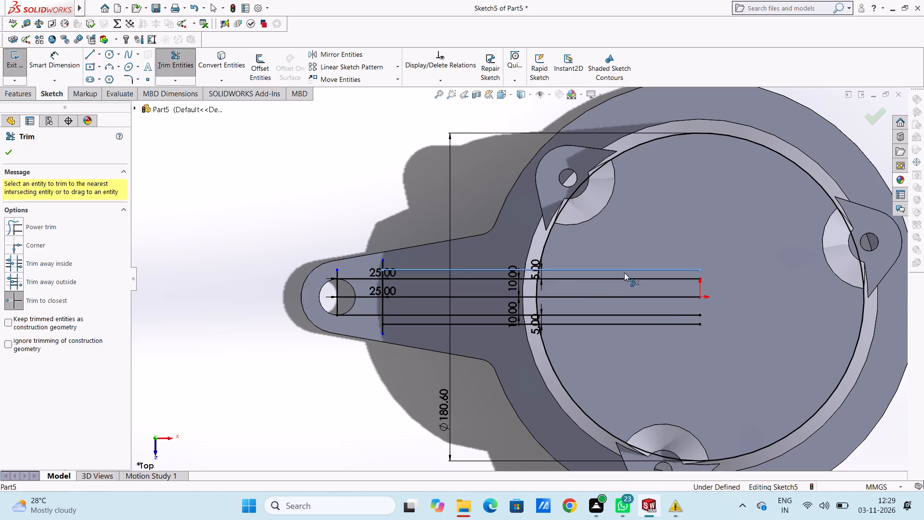
left_click(624, 282)
left_click(616, 296)
left_click(612, 313)
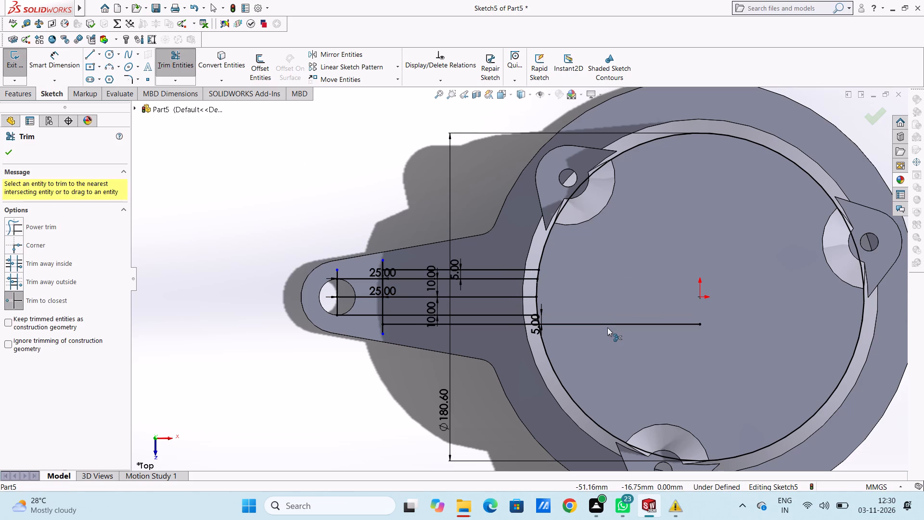
left_click(607, 327)
left_click(605, 325)
Trim away the centre line, the inner lines' ends toward the arm hole, and the offset vertical between and below the two 5 mm strips.
scroll(495, 306, "down", 5)
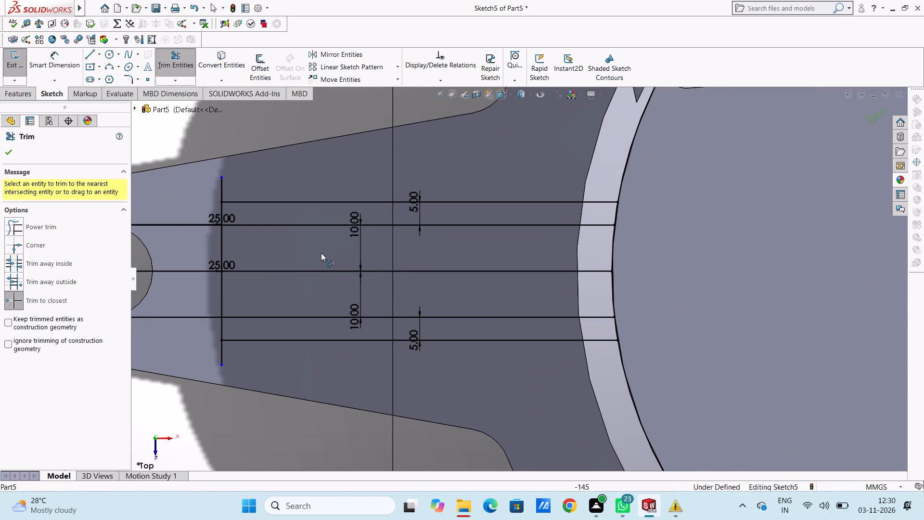
left_click(224, 250)
left_click(227, 263)
double_click(226, 270)
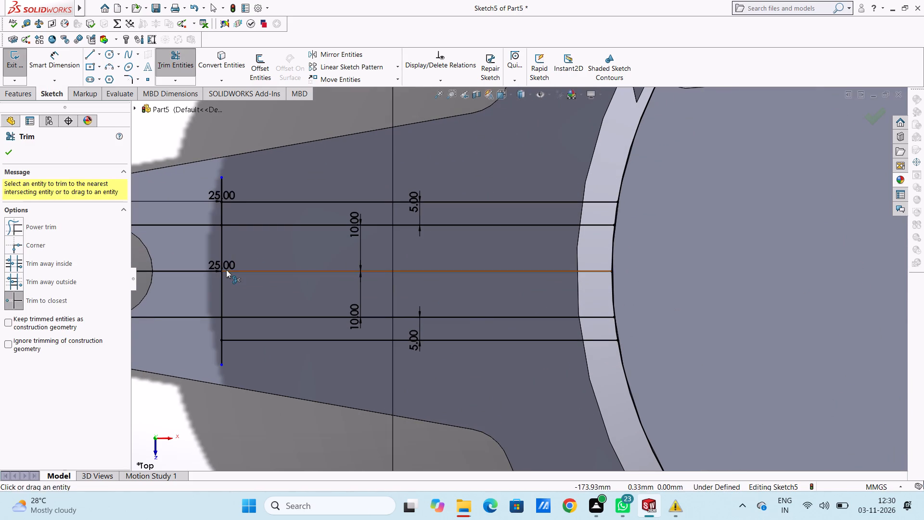
left_click(218, 252)
left_click(209, 219)
left_click(206, 226)
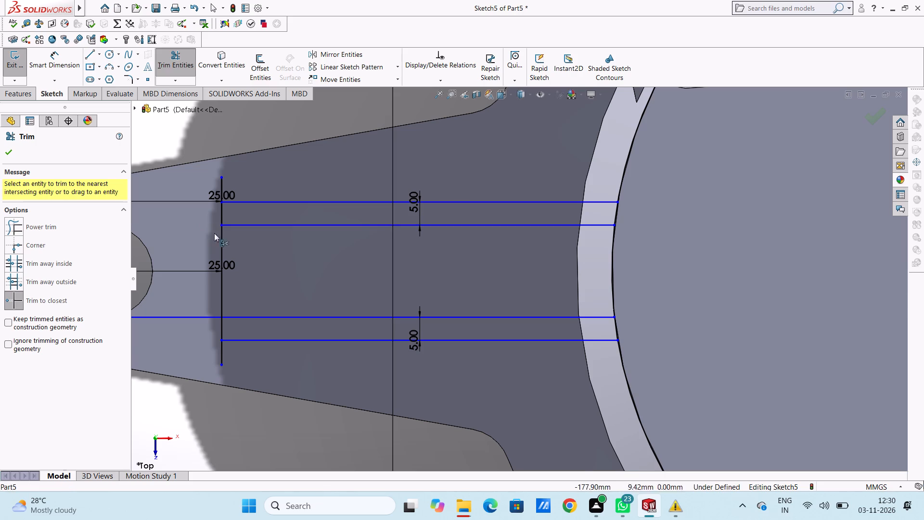
left_click(226, 241)
left_click(222, 244)
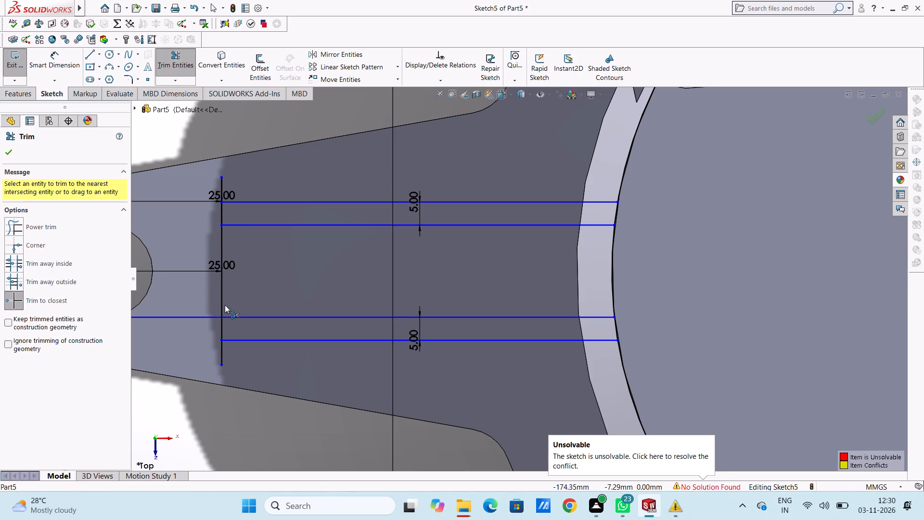
double_click(225, 305)
left_click(212, 318)
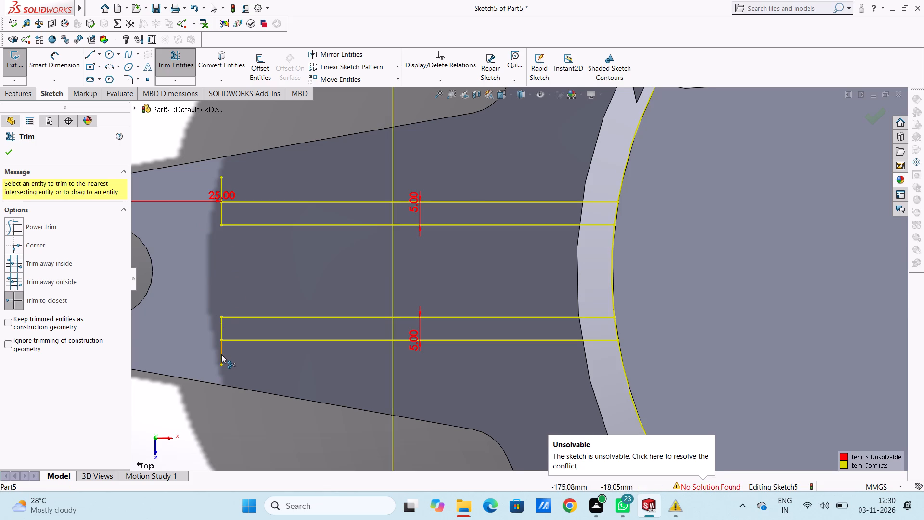
left_click(221, 354)
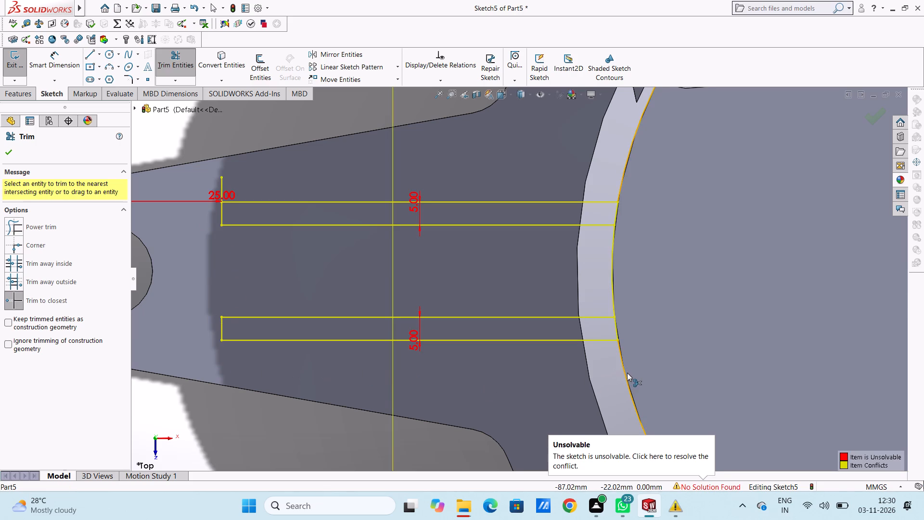
Trim the boss circle down to the two short arcs that close the strips' ends.
left_click(625, 373)
left_click(612, 265)
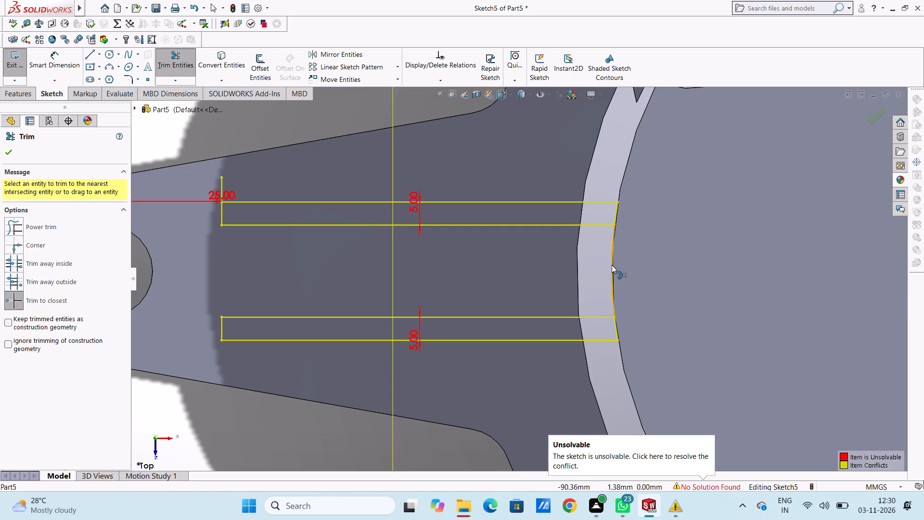
Trim away the leftover vertical lines at the arm hole and the vertical stub above the upper strip.
scroll(612, 265, "up", 5)
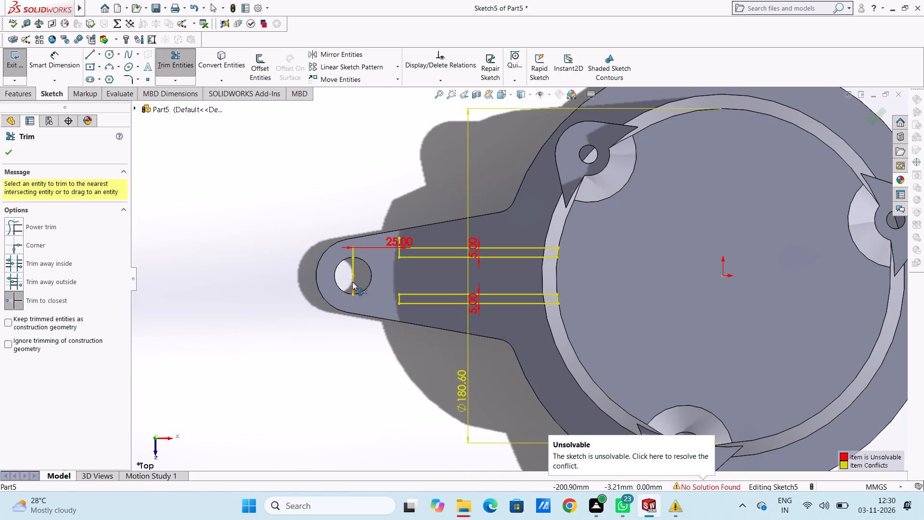
left_click(354, 281)
left_click(357, 267)
left_click(356, 261)
double_click(354, 256)
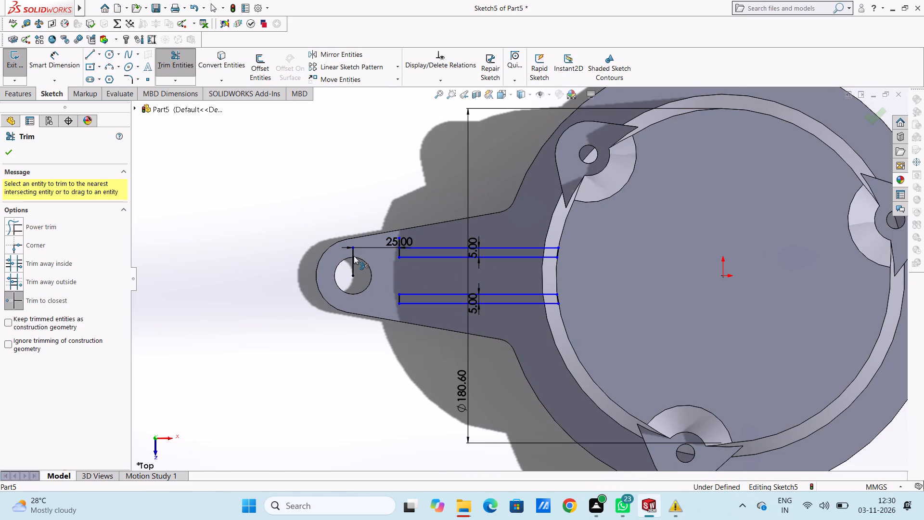
left_click(354, 263)
double_click(354, 275)
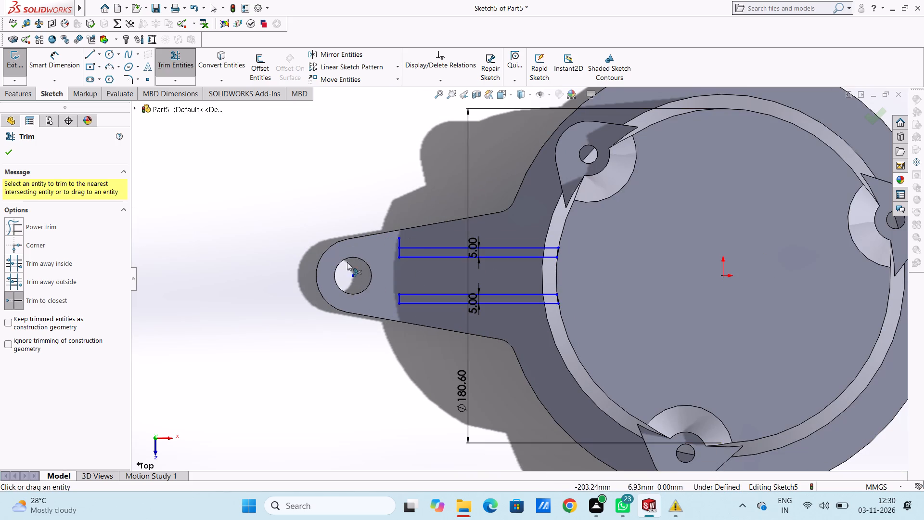
left_click(399, 239)
scroll(411, 257, "down", 5)
double_click(422, 227)
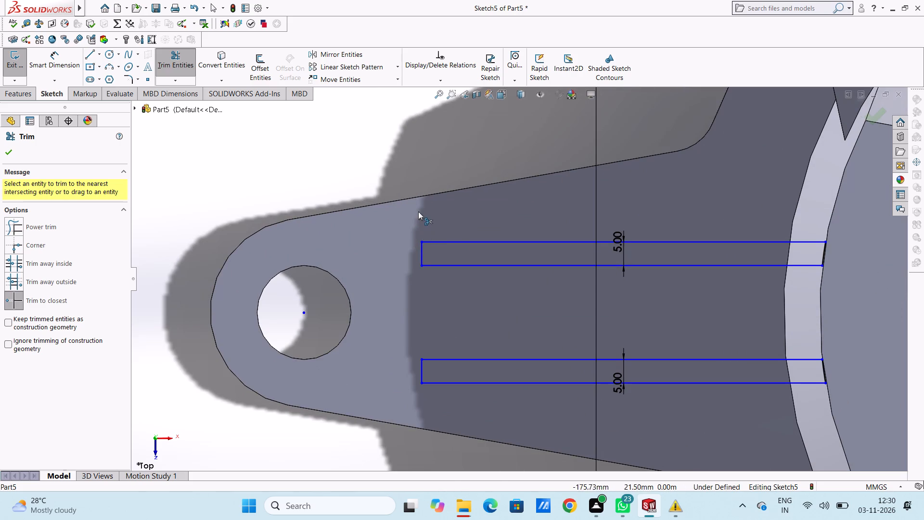
scroll(378, 338, "up", 5)
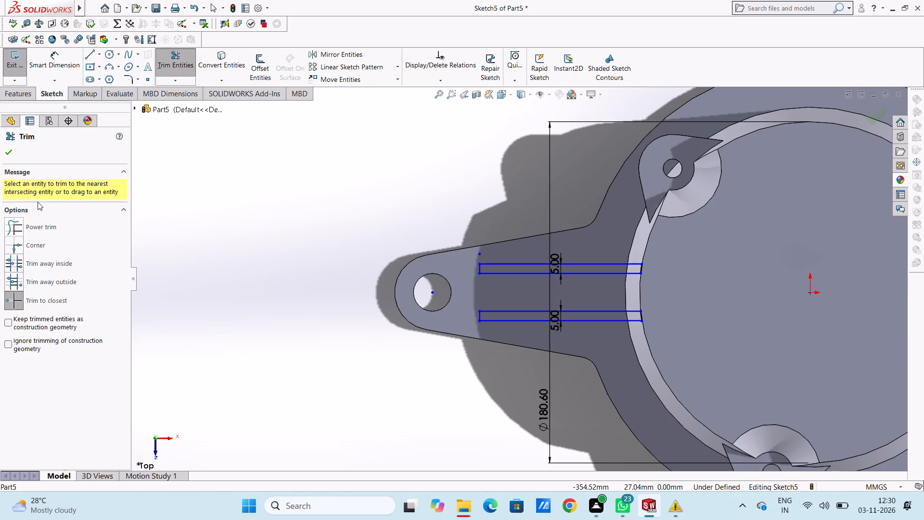
left_click(13, 151)
left_click(256, 216)
Fix the two corner points at the arm-hole end of the upper strip.
scroll(388, 268, "up", 4)
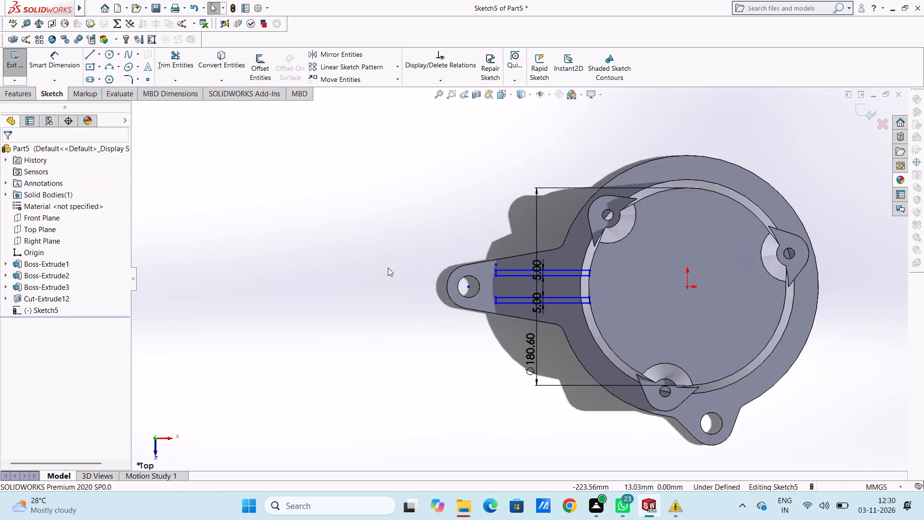
scroll(593, 281, "down", 4)
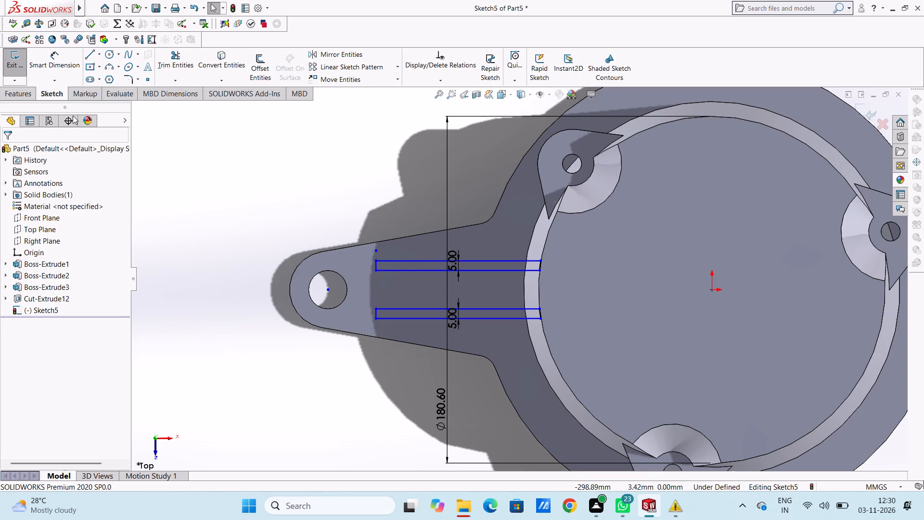
left_click(55, 65)
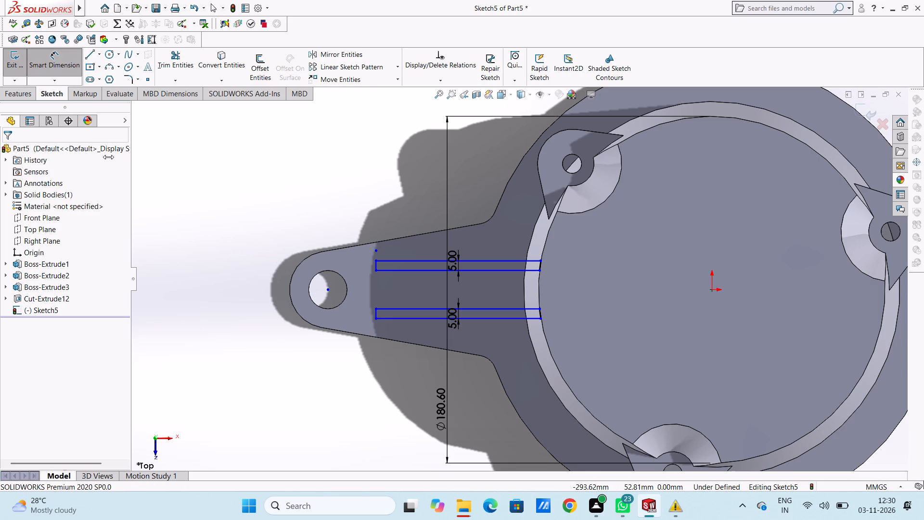
left_click(46, 59)
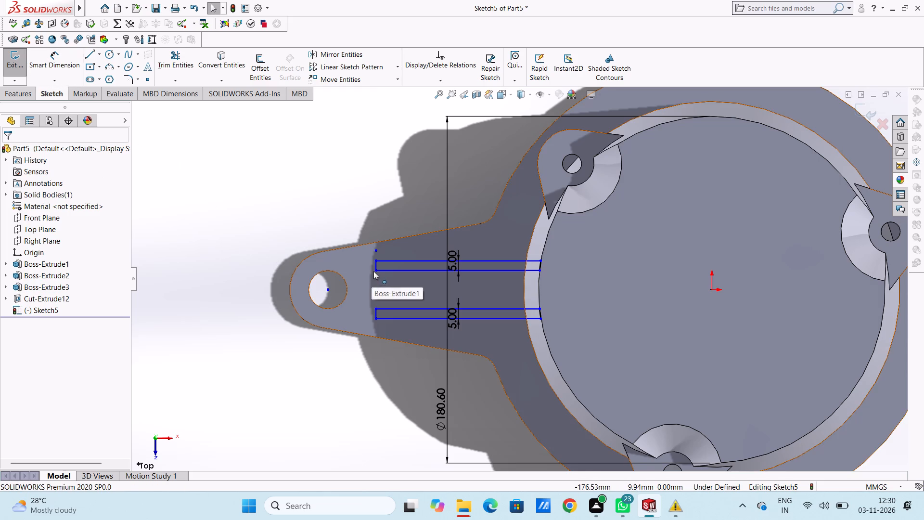
left_click(375, 272)
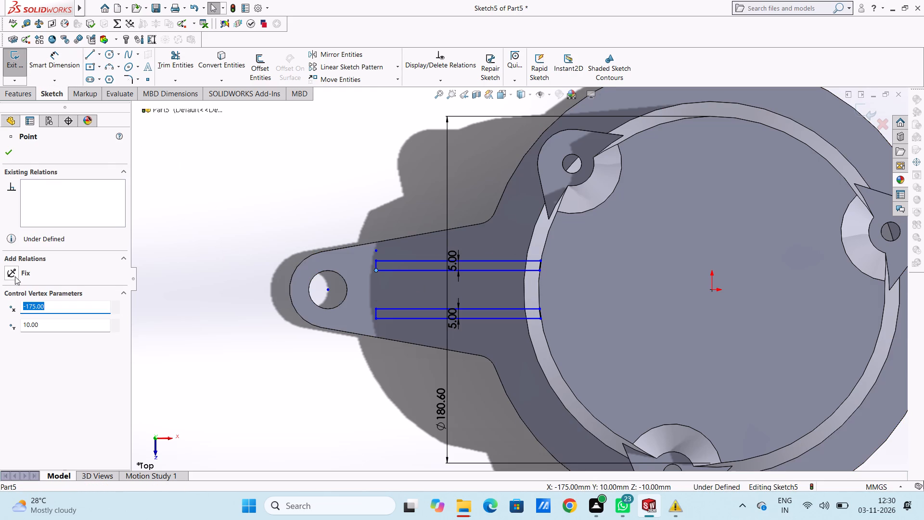
left_click(15, 274)
left_click(260, 202)
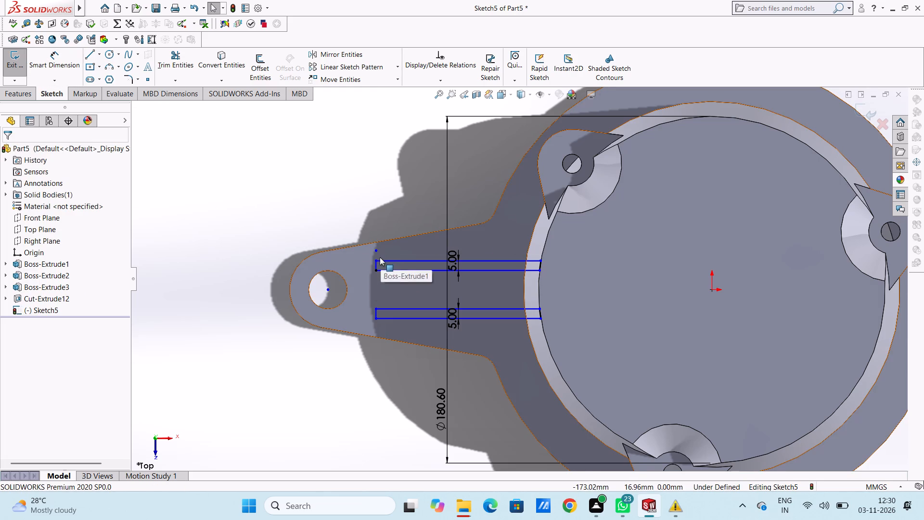
left_click(376, 260)
left_click(14, 269)
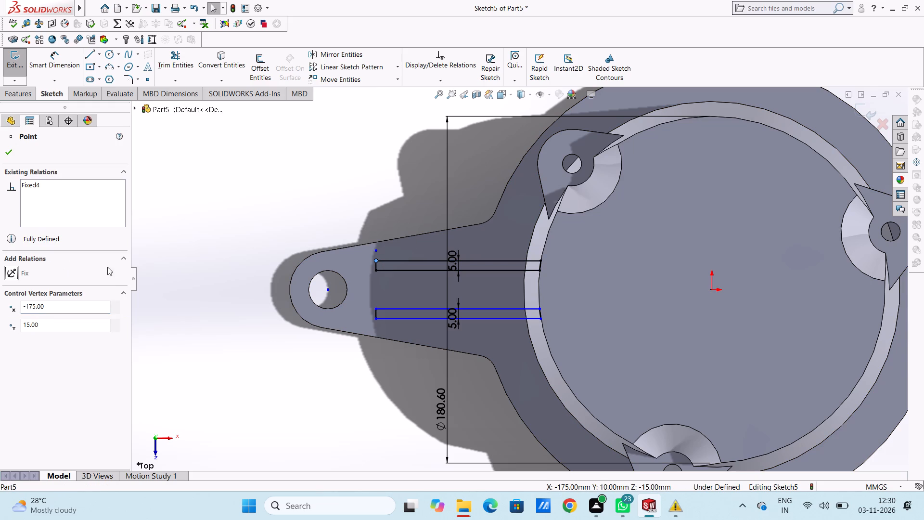
left_click(265, 201)
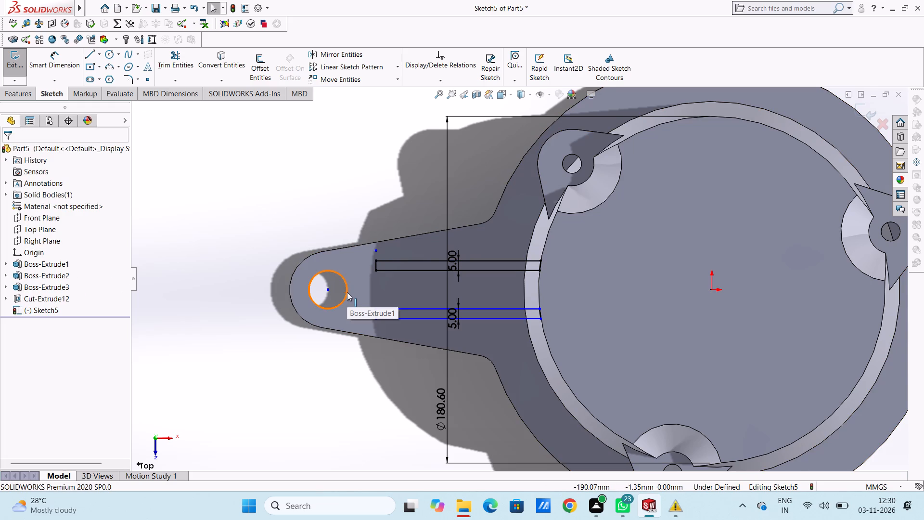
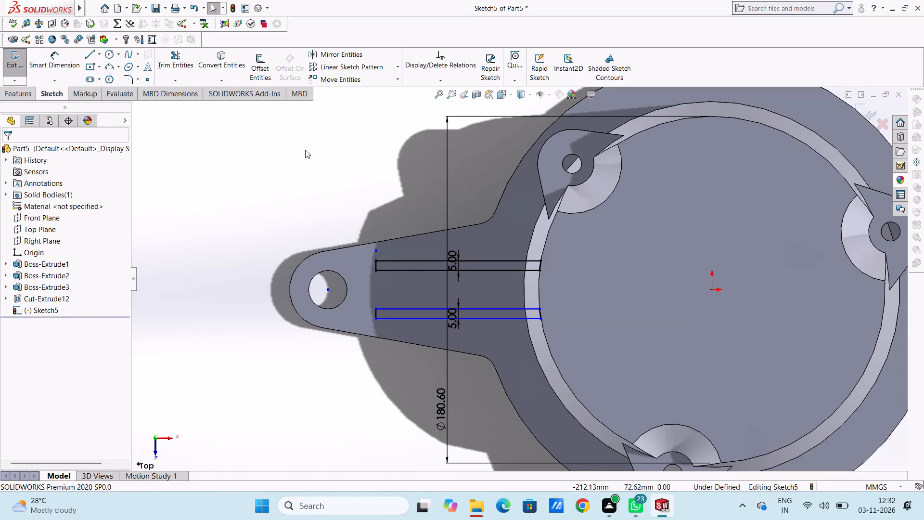
Add Fix relations to the two outer end corner points of the under-defined rectangle on the long mounting arm.
scroll(325, 161, "up", 5)
scroll(644, 337, "down", 2)
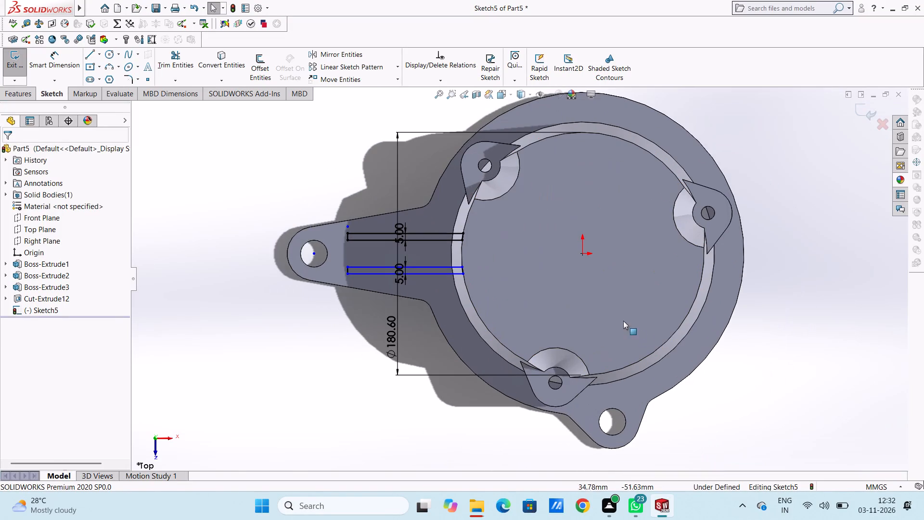
left_click(346, 275)
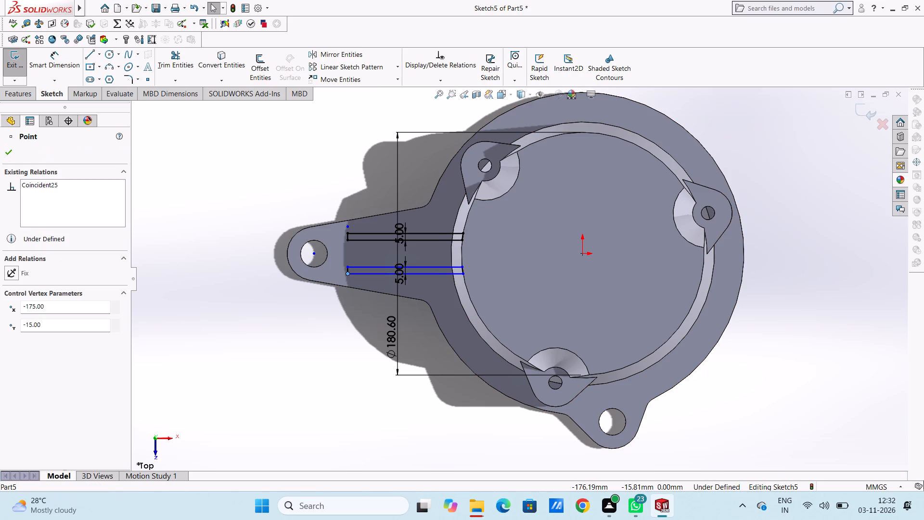
left_click(15, 271)
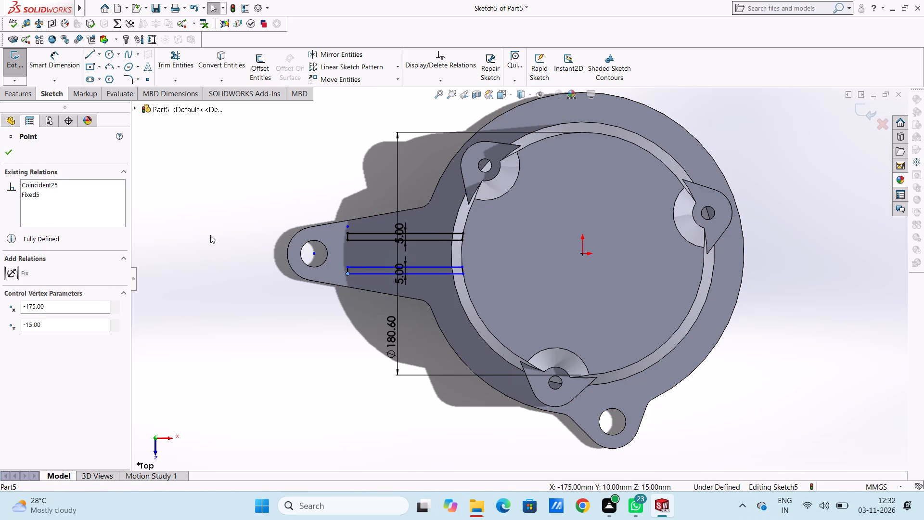
left_click(211, 233)
left_click(346, 266)
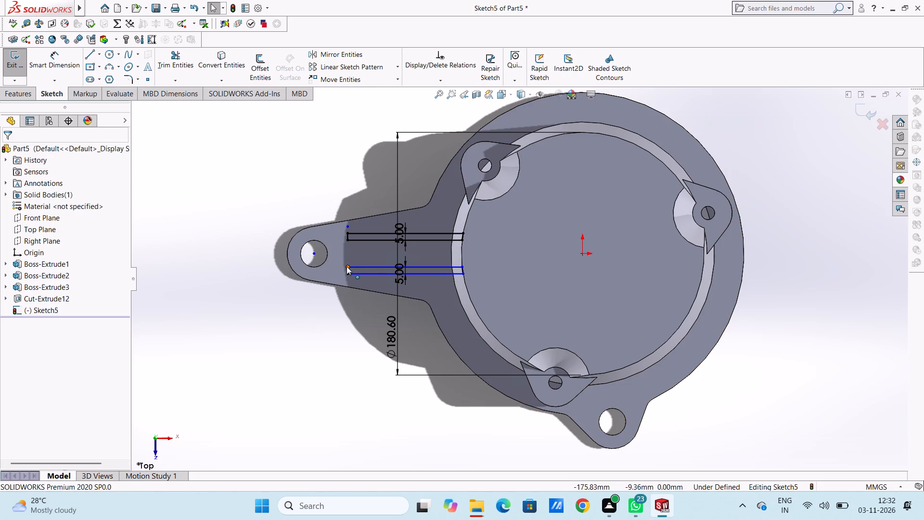
left_click(11, 271)
left_click(271, 183)
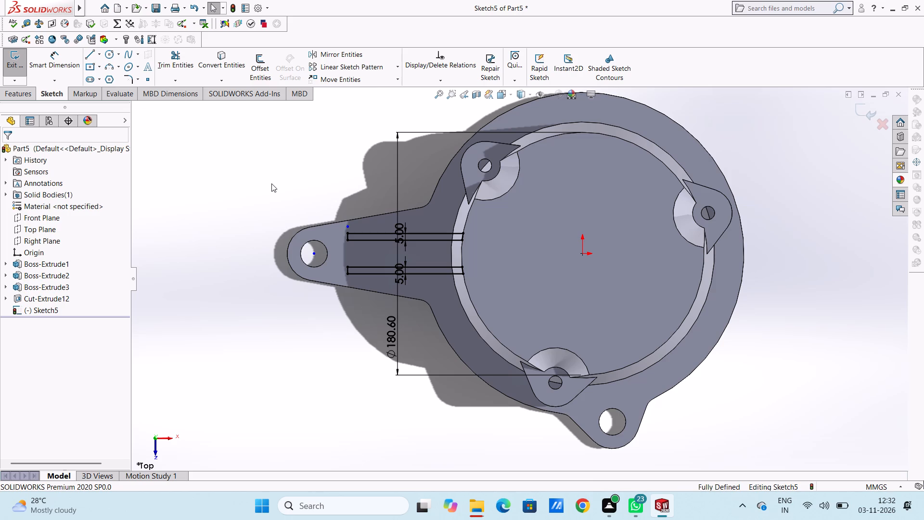
Extrude all four regions of the two narrow rectangles on the mounting arm as a blind 25 mm boss with merged result.
middle_click_drag(295, 292, 300, 188)
scroll(300, 188, "up", 1)
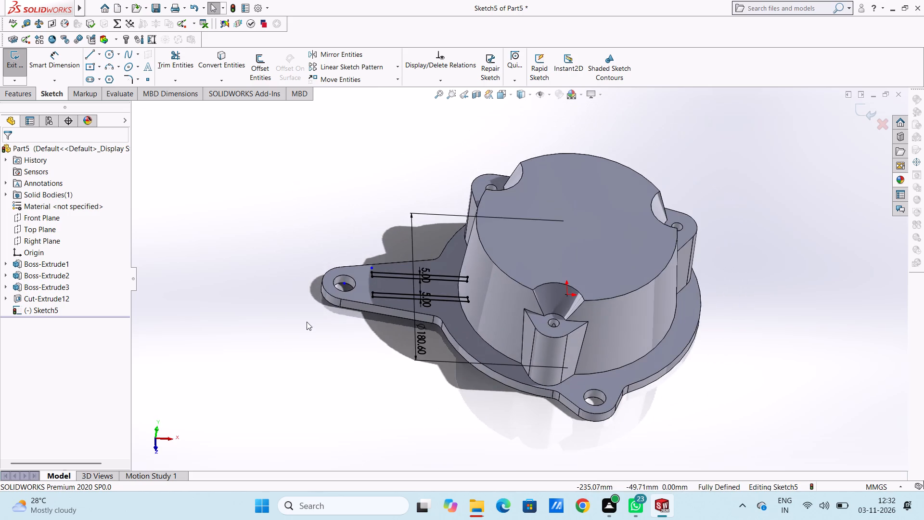
middle_click_drag(307, 322, 305, 257)
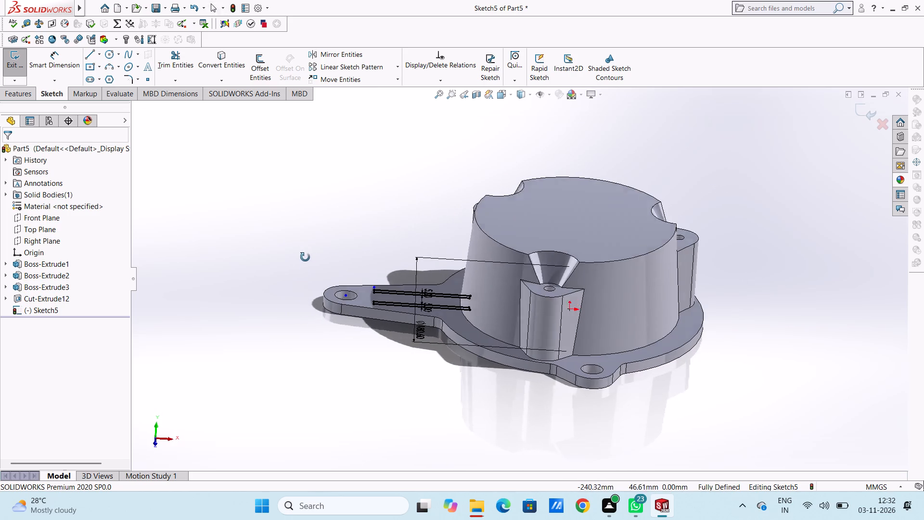
middle_click_drag(305, 257, 298, 237)
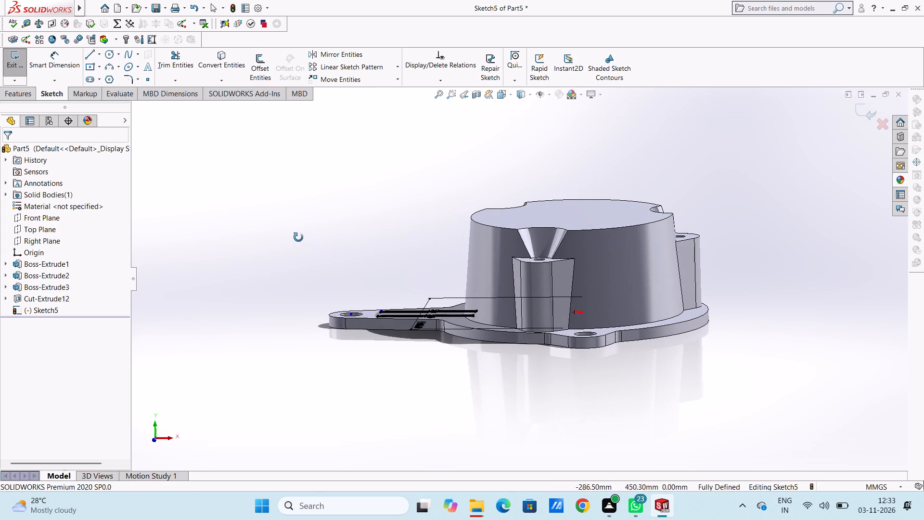
middle_click_drag(298, 237, 303, 240)
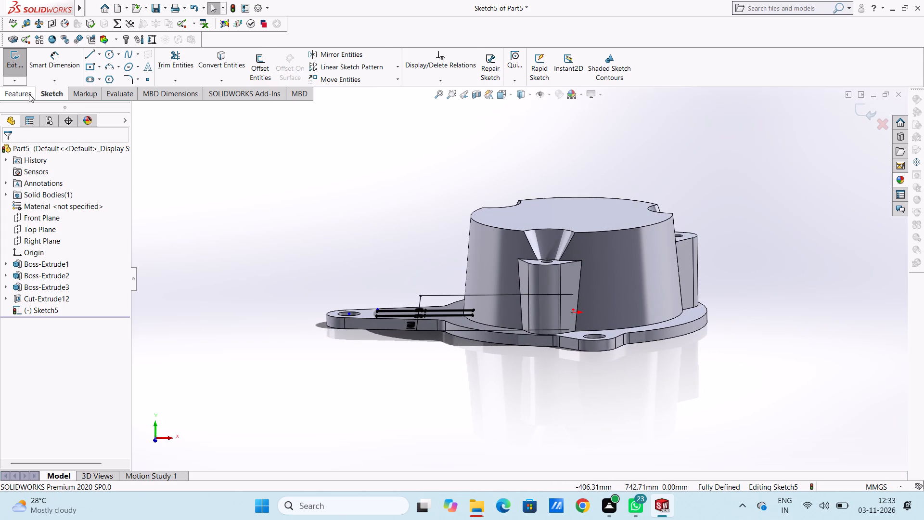
left_click(26, 91)
left_click(25, 63)
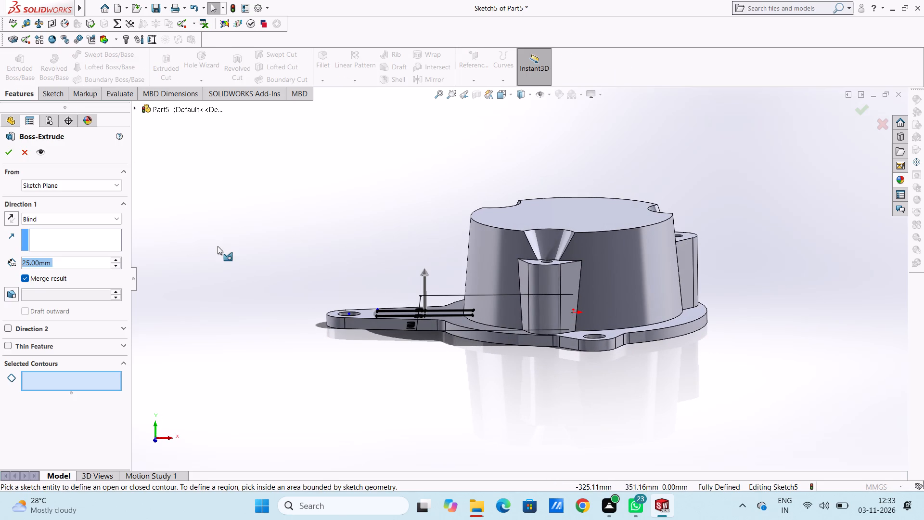
middle_click_drag(327, 245, 334, 372)
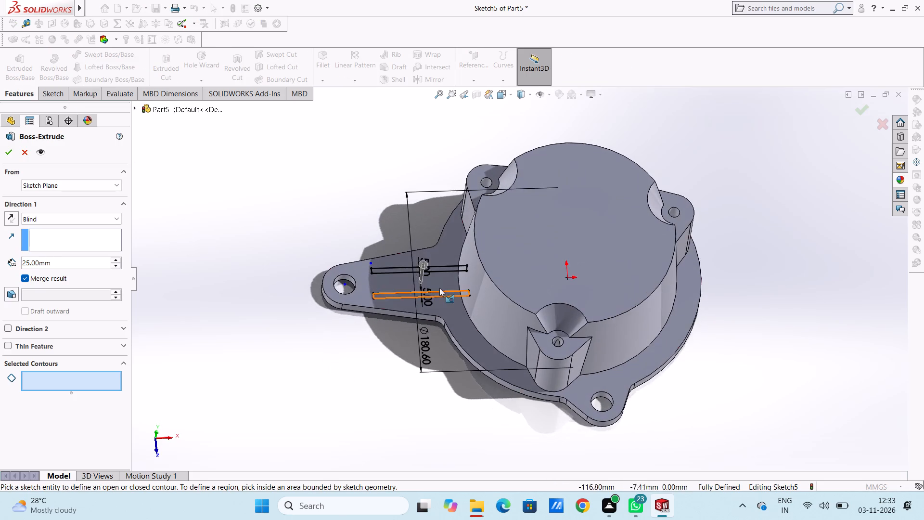
scroll(439, 288, "down", 5)
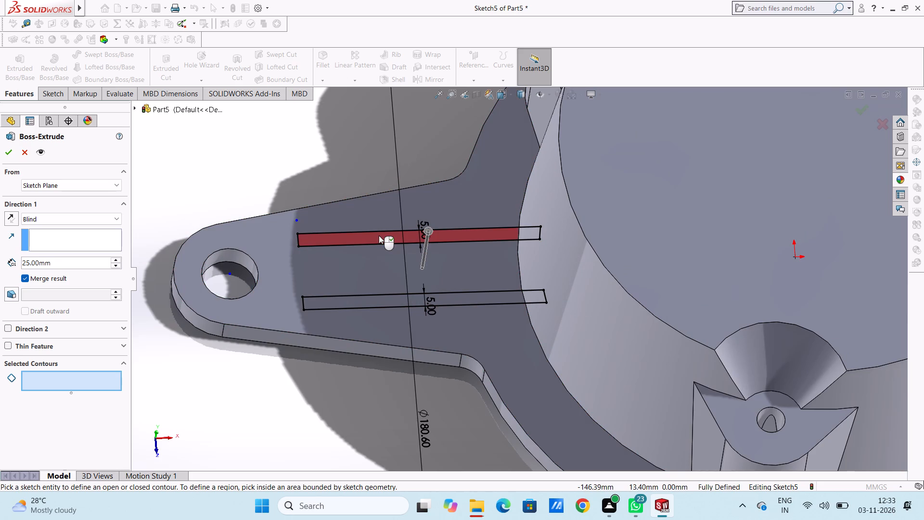
left_click(379, 235)
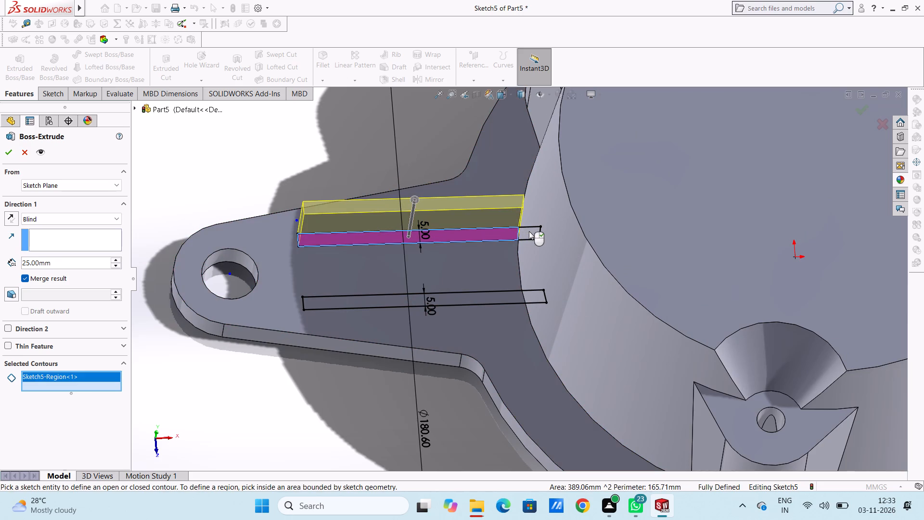
left_click(530, 231)
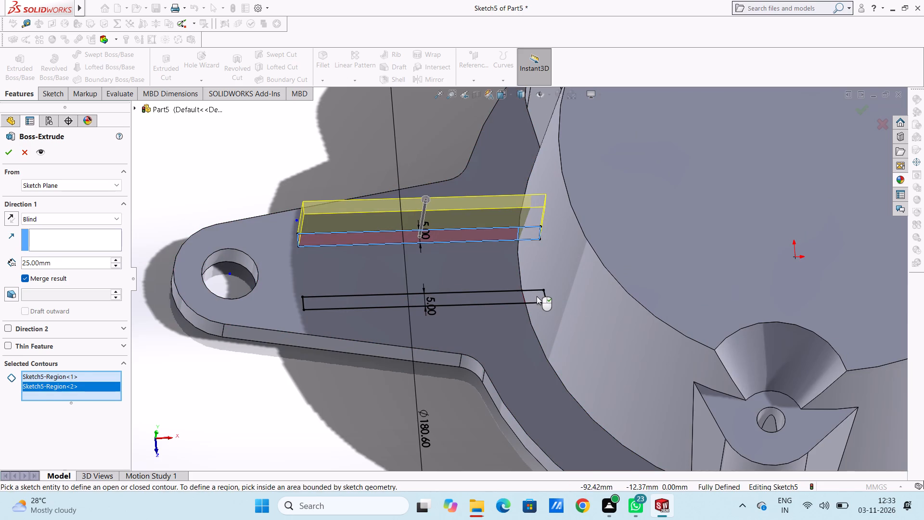
left_click(537, 296)
left_click(506, 296)
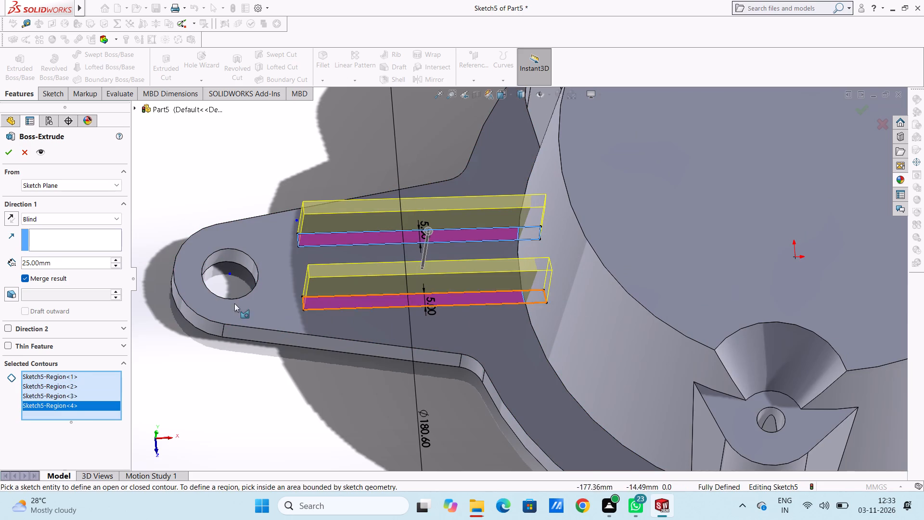
middle_click_drag(246, 370, 250, 277)
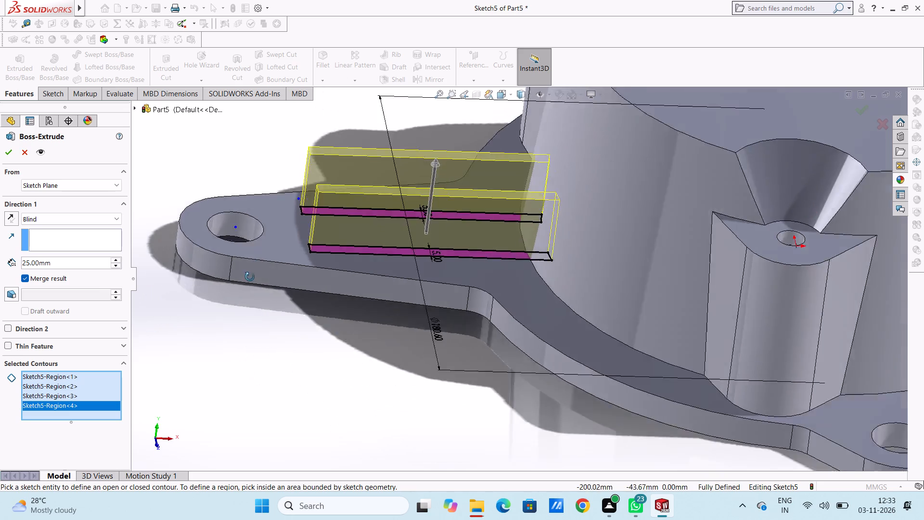
middle_click_drag(250, 277, 246, 231)
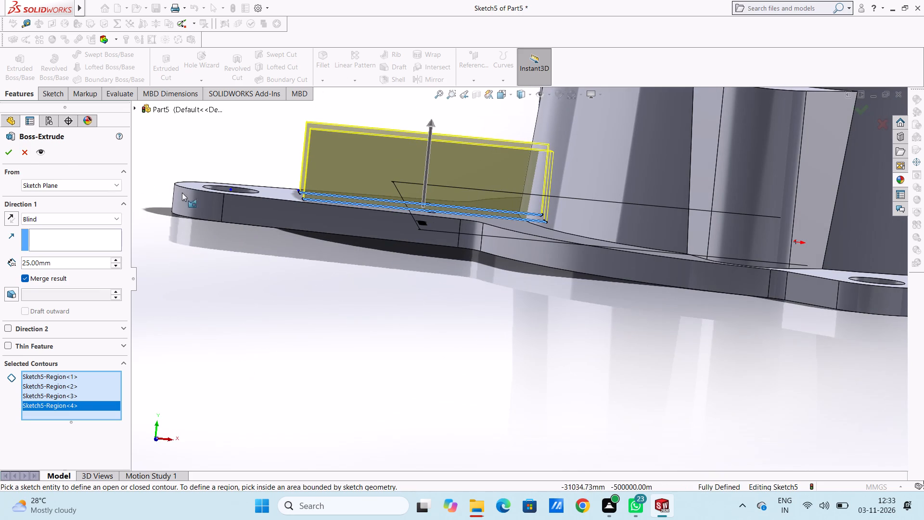
left_click(12, 152)
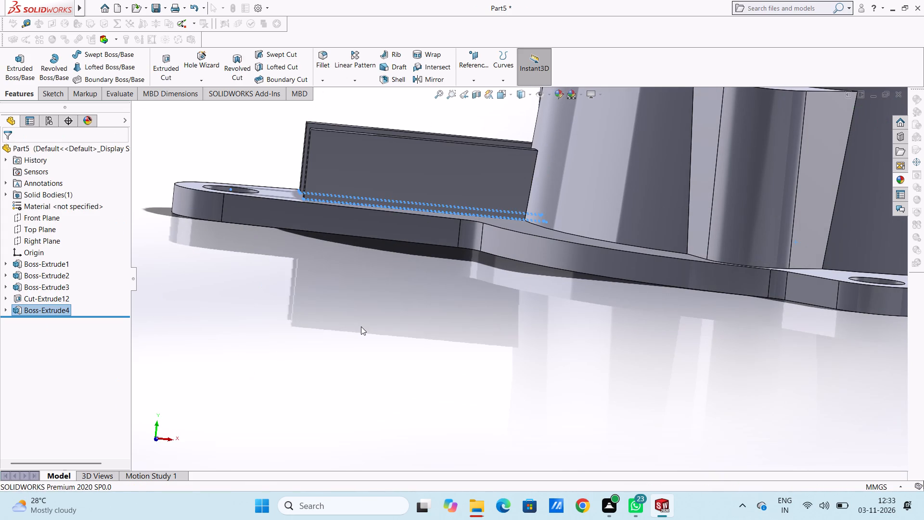
left_click(361, 326)
Open a new sketch on the front-facing side face of the nearer rib, in the Front view.
scroll(393, 336, "up", 5)
middle_click_drag(456, 293, 513, 370)
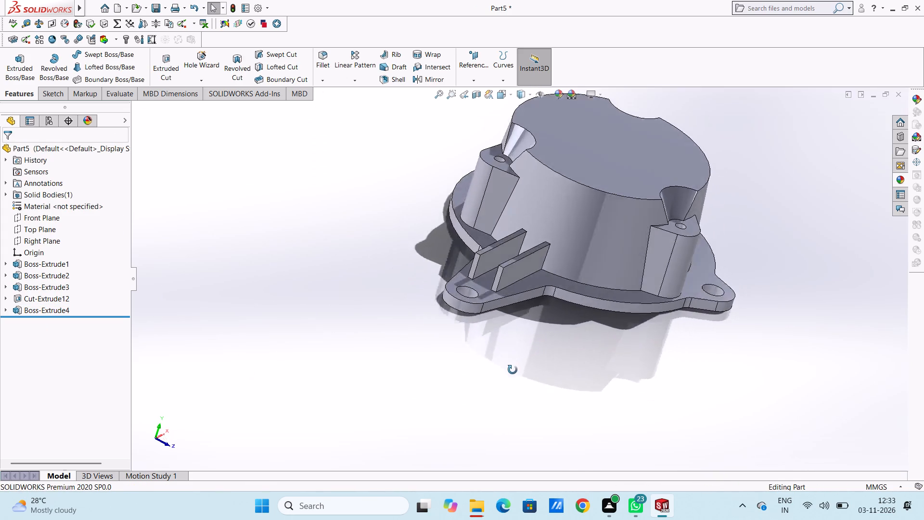
middle_click_drag(513, 370, 532, 389)
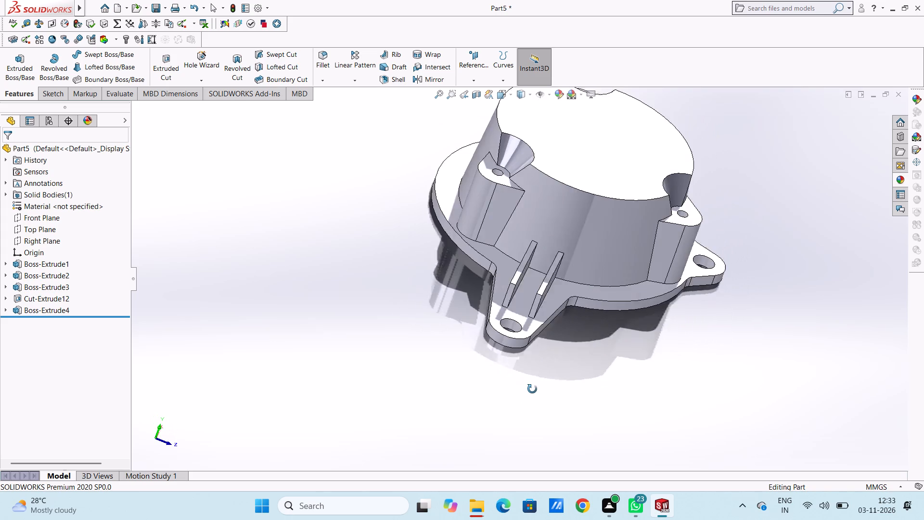
middle_click_drag(532, 389, 492, 381)
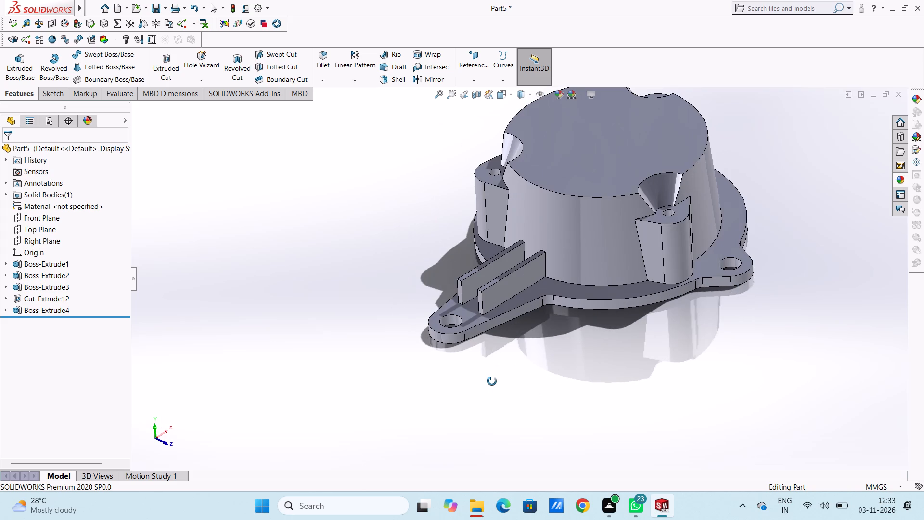
middle_click_drag(492, 381, 470, 344)
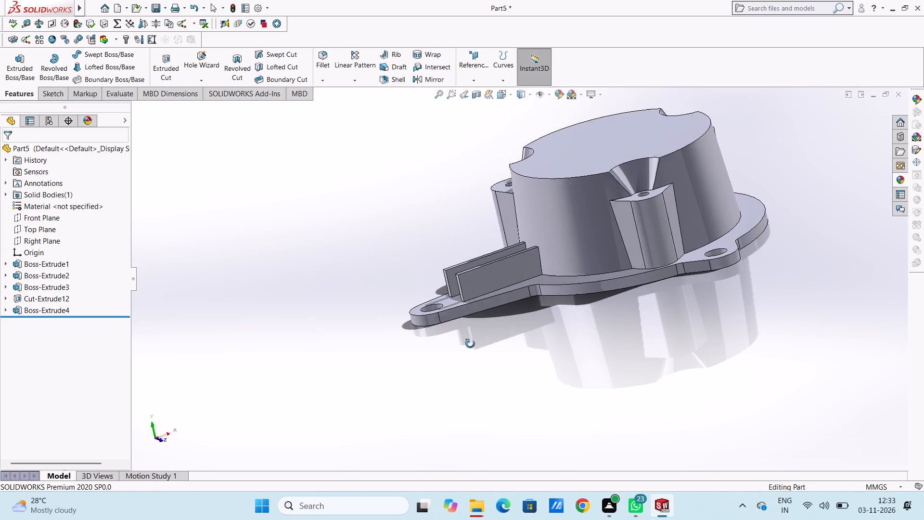
middle_click_drag(470, 344, 470, 344)
key("ctrl+1")
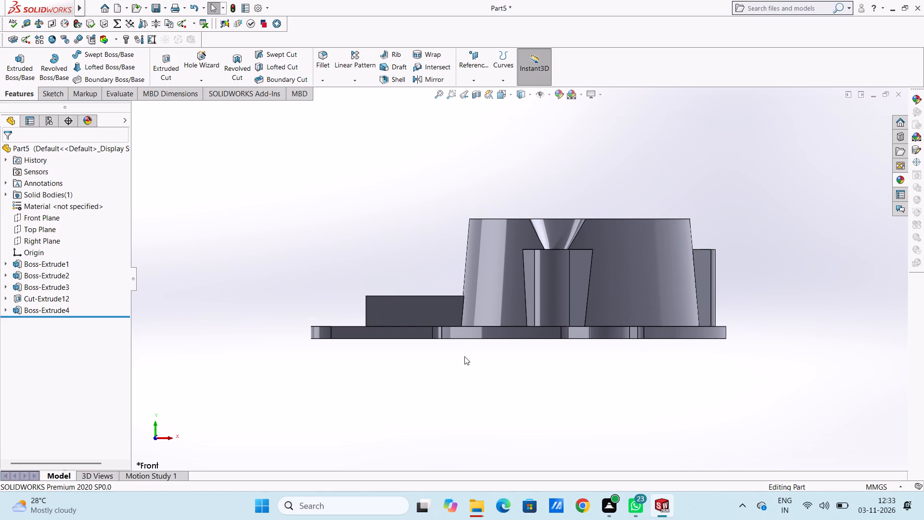
scroll(441, 302, "down", 5)
left_click(436, 306)
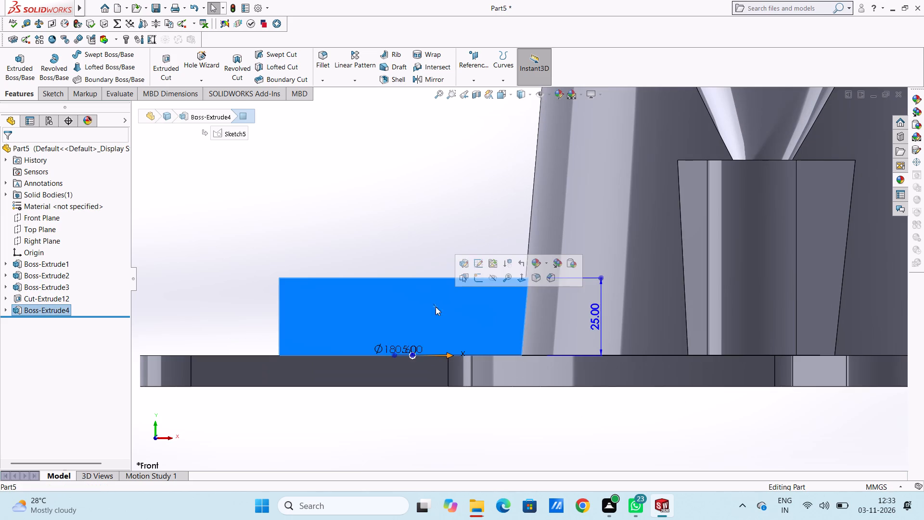
left_click(478, 282)
left_click(443, 253)
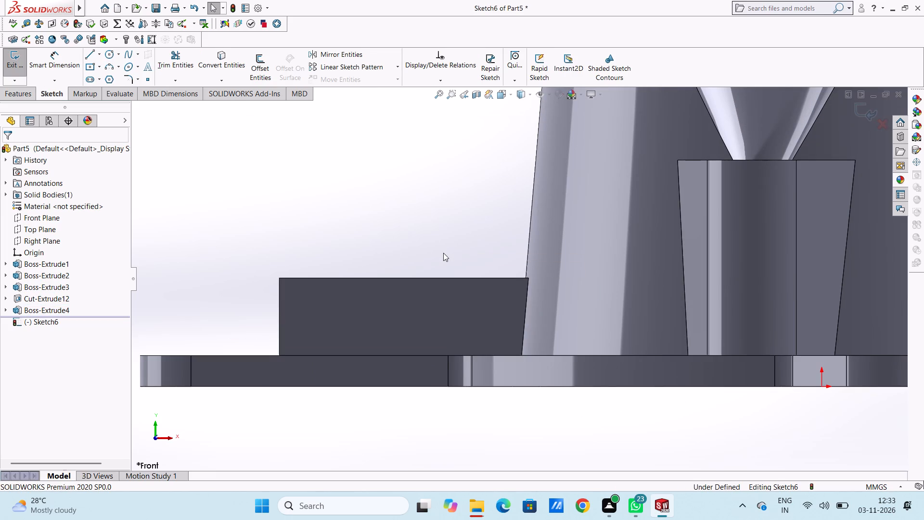
Sketch a closed triangle of about 80 by 25 mm joining the rib face's upper inner, lower outer and upper outer corners.
scroll(443, 253, "up", 5)
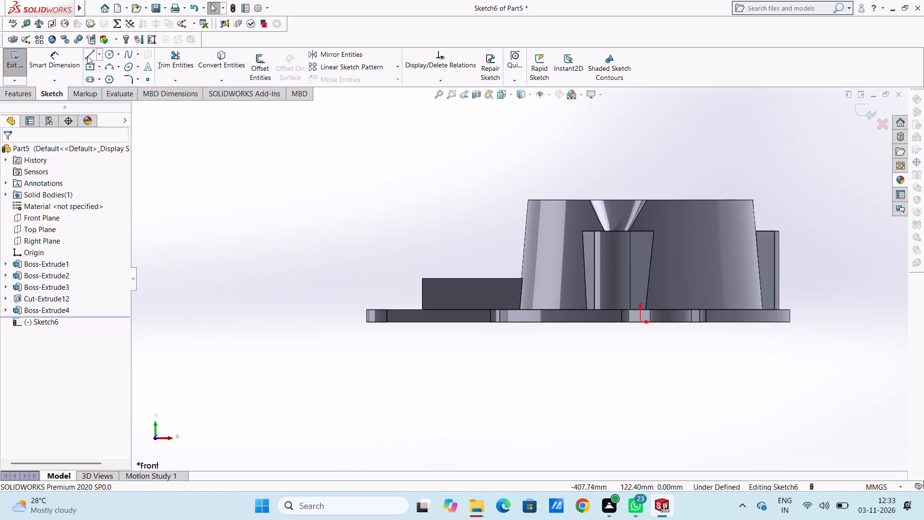
left_click(87, 56)
scroll(506, 286, "down", 4)
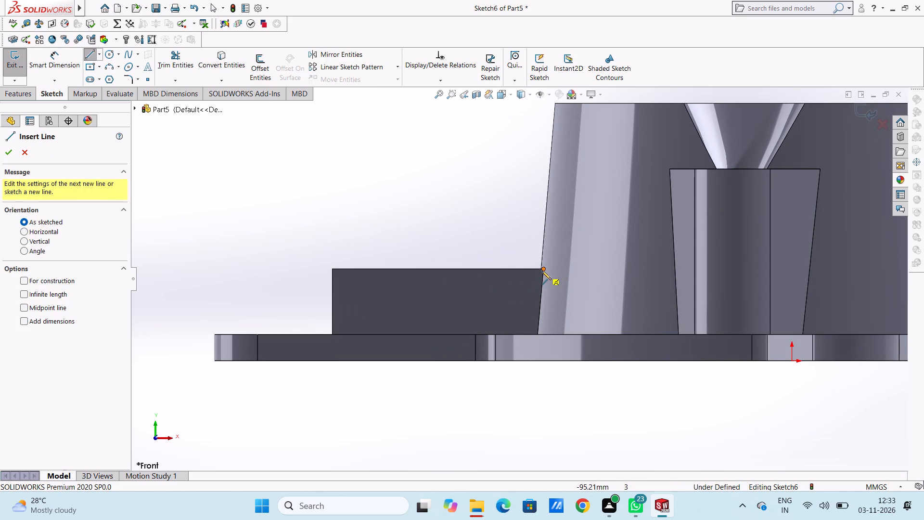
left_click(543, 269)
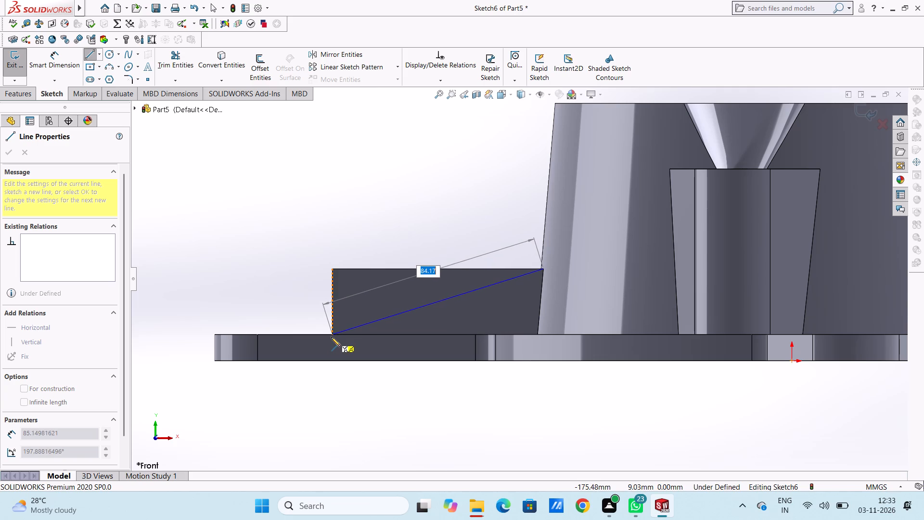
left_click(332, 334)
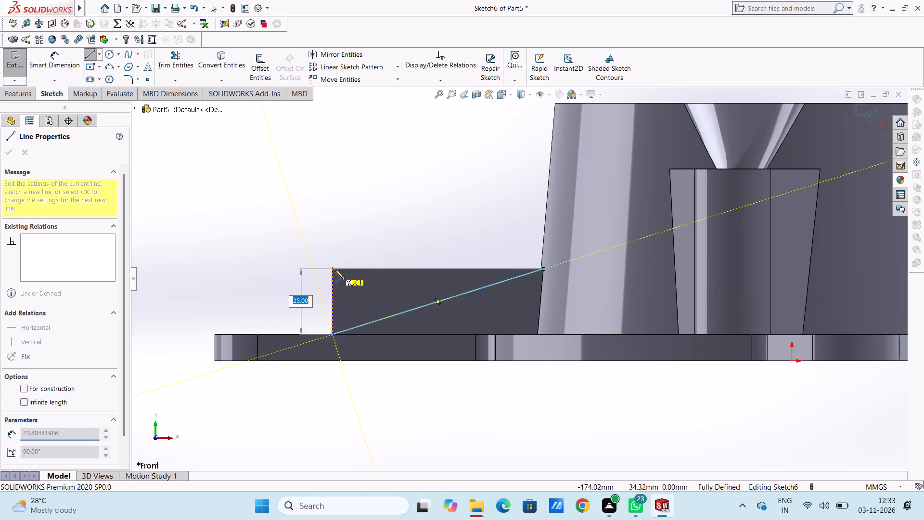
left_click(332, 268)
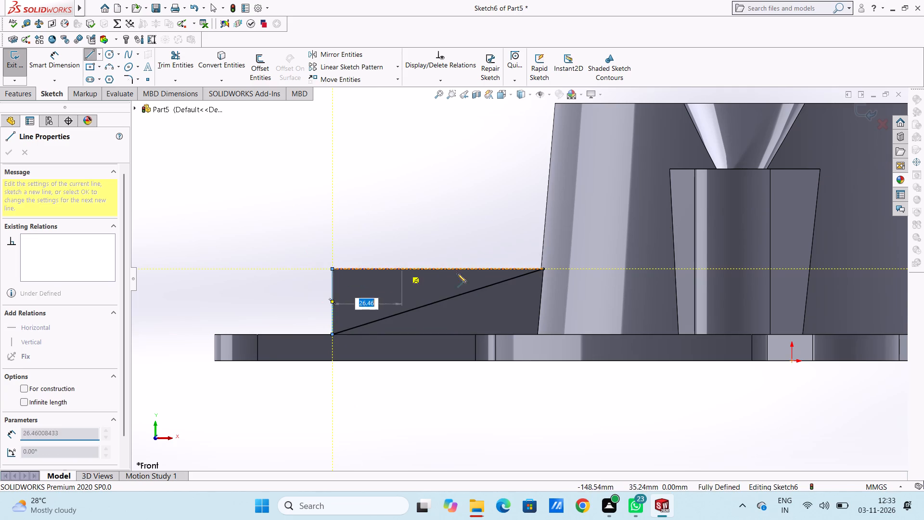
left_click(543, 268)
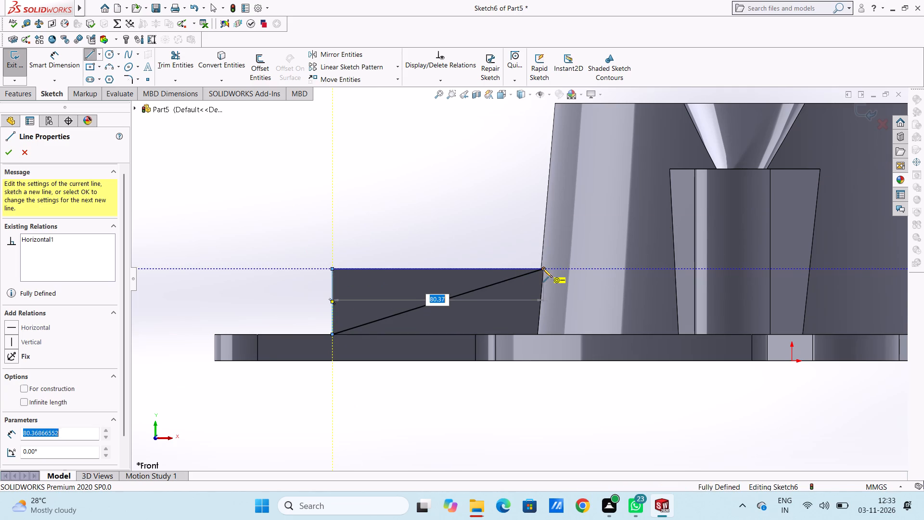
right_click(369, 185)
double_click(375, 189)
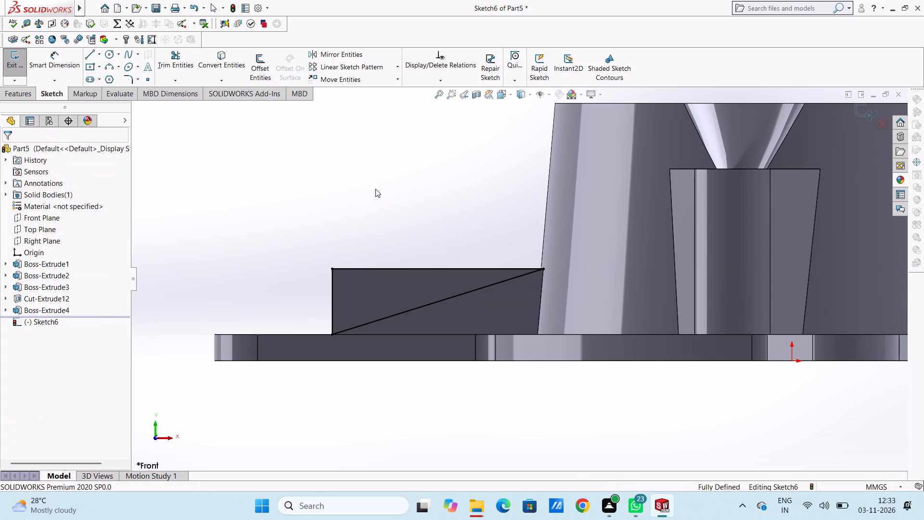
Cut-extrude the triangular sketch Through All so both ribs on the mounting arm become sloped.
middle_click_drag(325, 202, 361, 269)
scroll(349, 263, "up", 1)
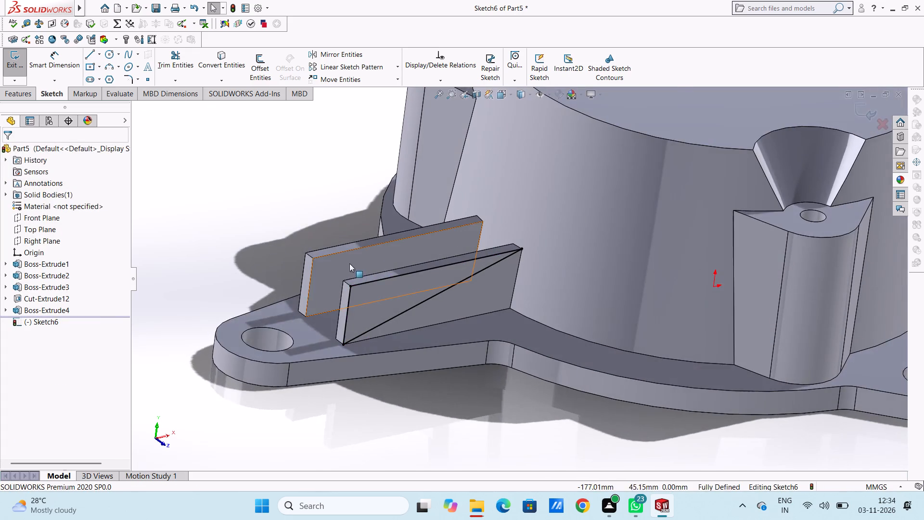
scroll(349, 263, "up", 2)
left_click(31, 96)
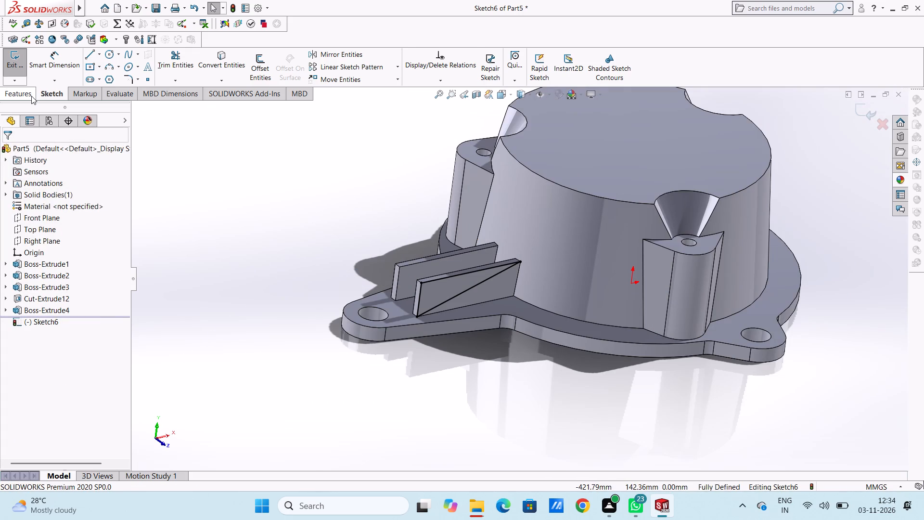
left_click(166, 65)
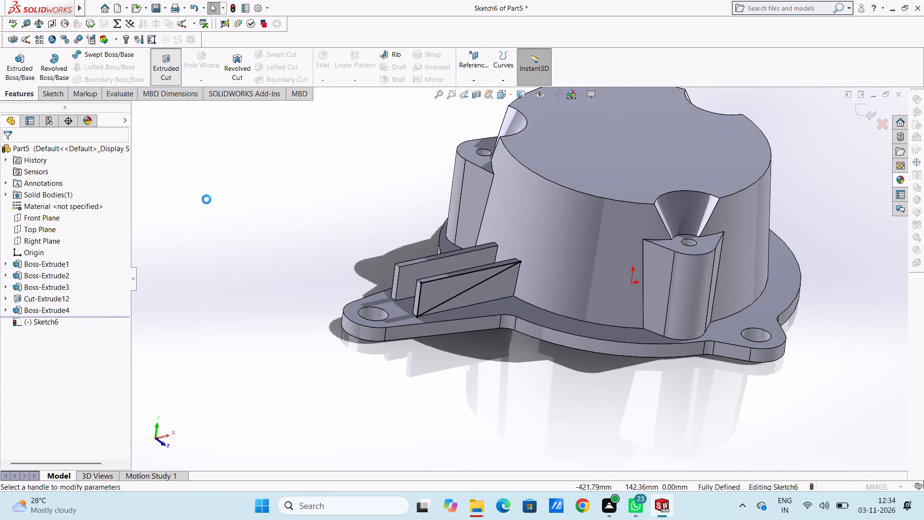
left_click(65, 222)
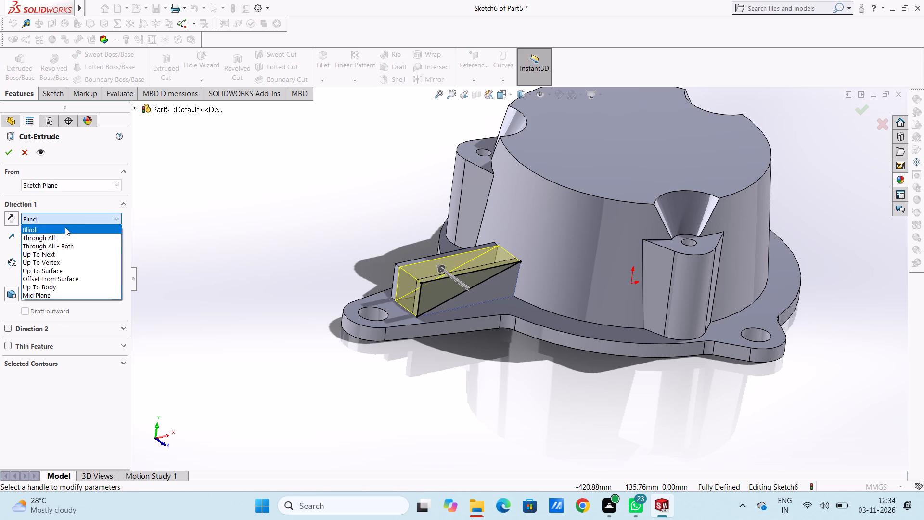
left_click(67, 236)
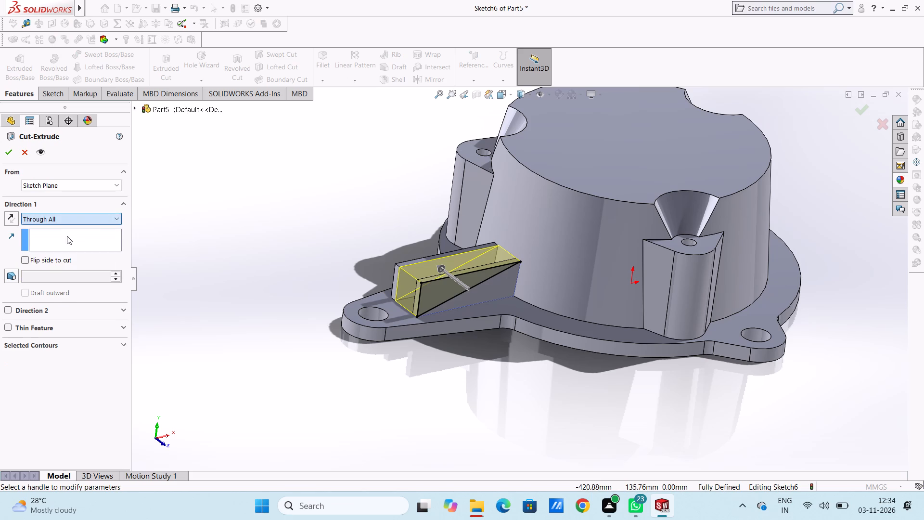
left_click(7, 152)
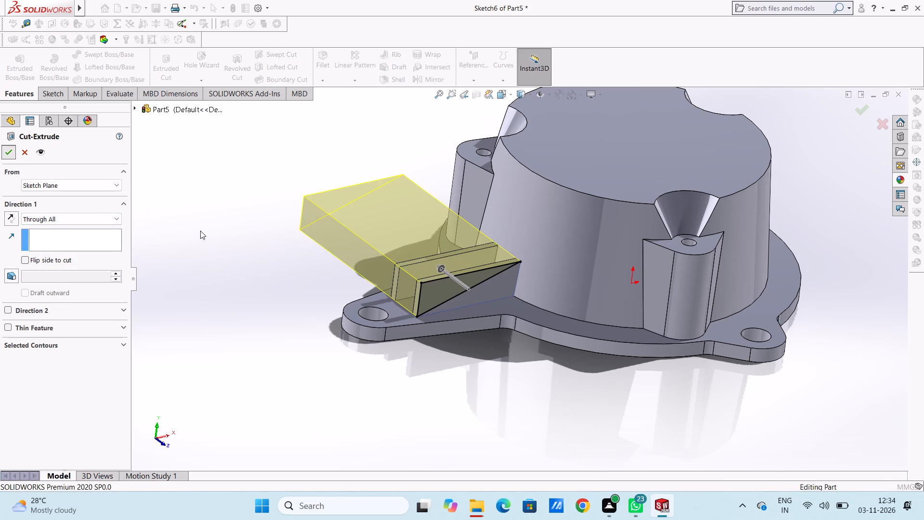
left_click(200, 231)
Extrude the circular region of Sketch2 at the cover's base as a blind 40 mm boss with 5° draft and merged result.
middle_click_drag(290, 322, 302, 336)
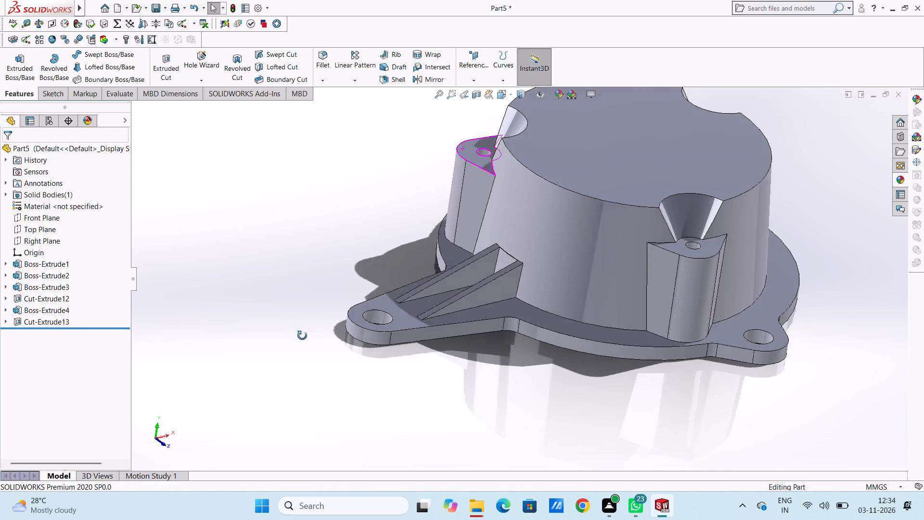
middle_click_drag(302, 336, 265, 319)
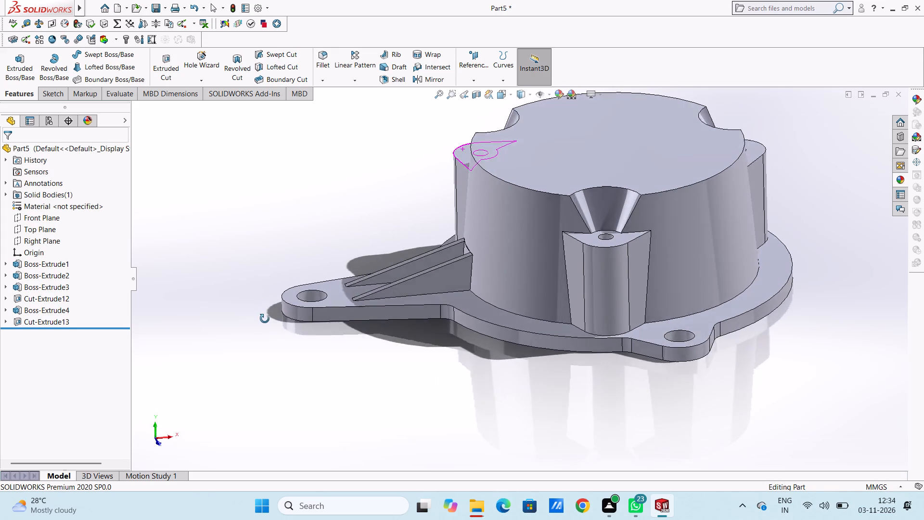
middle_click_drag(265, 319, 269, 323)
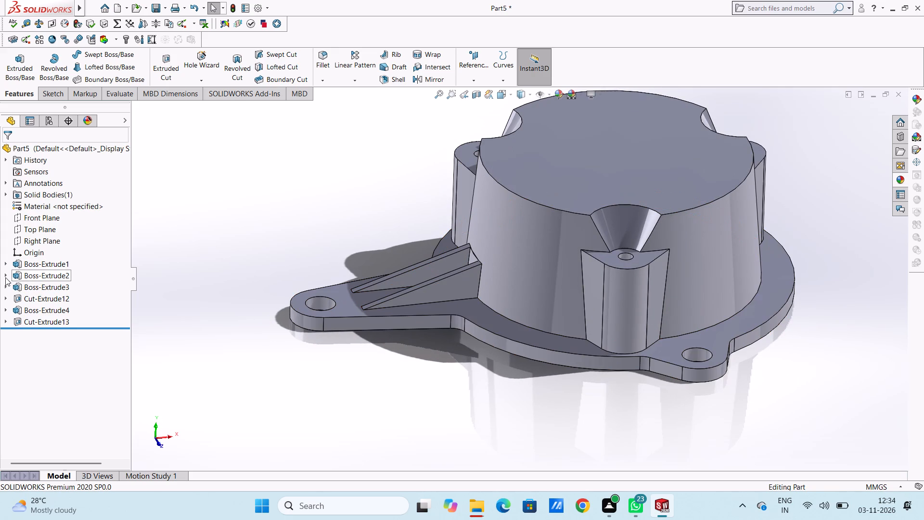
left_click(5, 277)
left_click(35, 285)
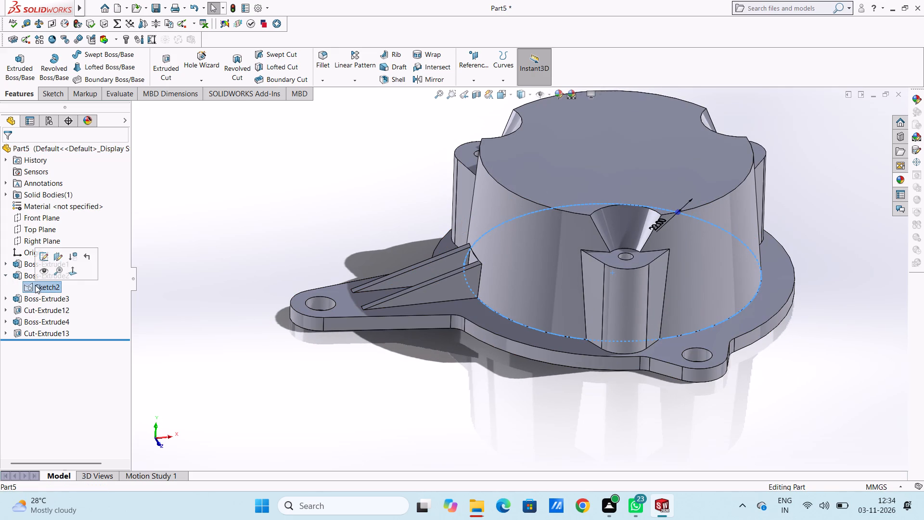
left_click(17, 72)
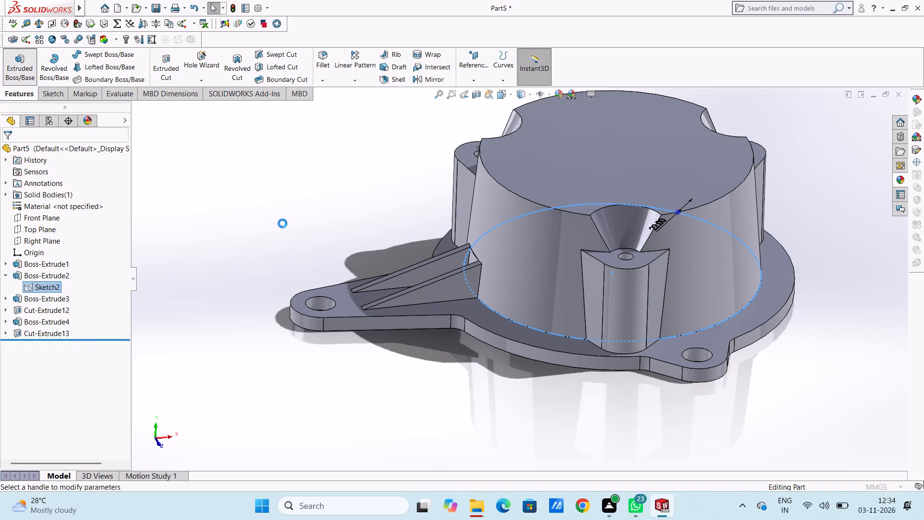
left_click(514, 271)
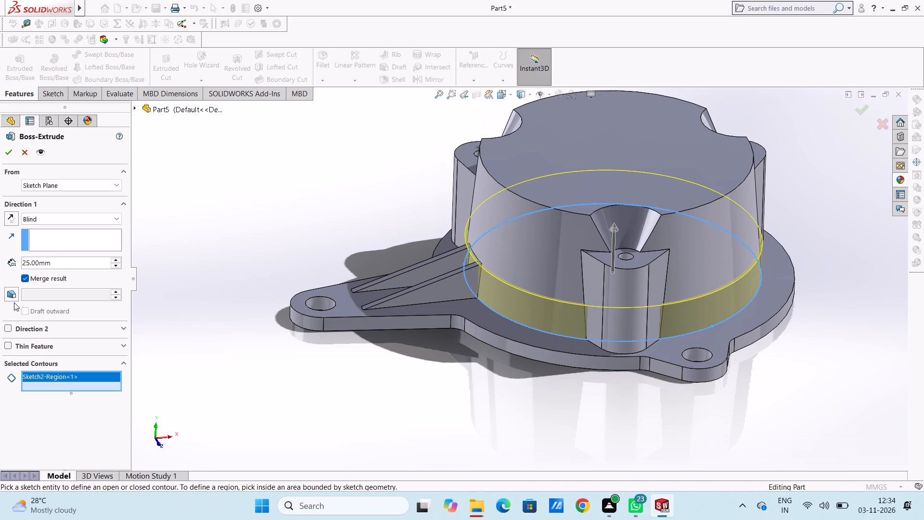
left_click(12, 297)
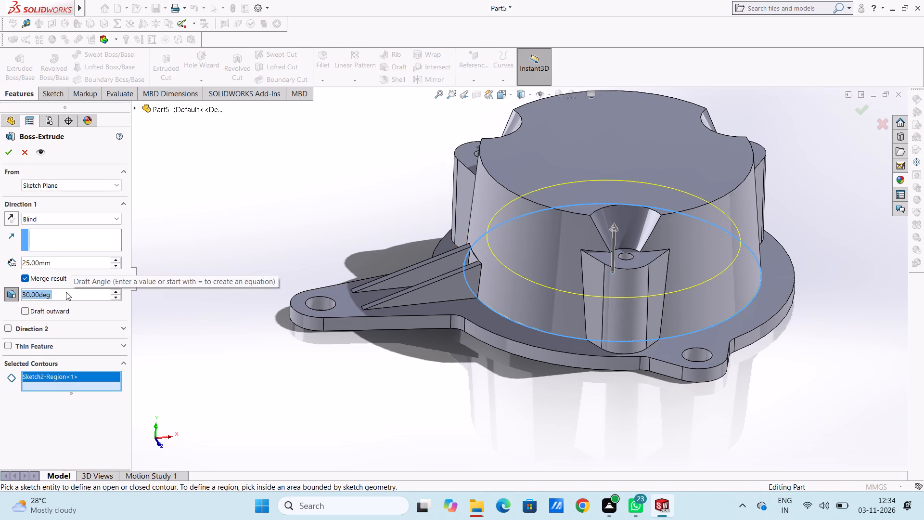
key("5")
key("Return")
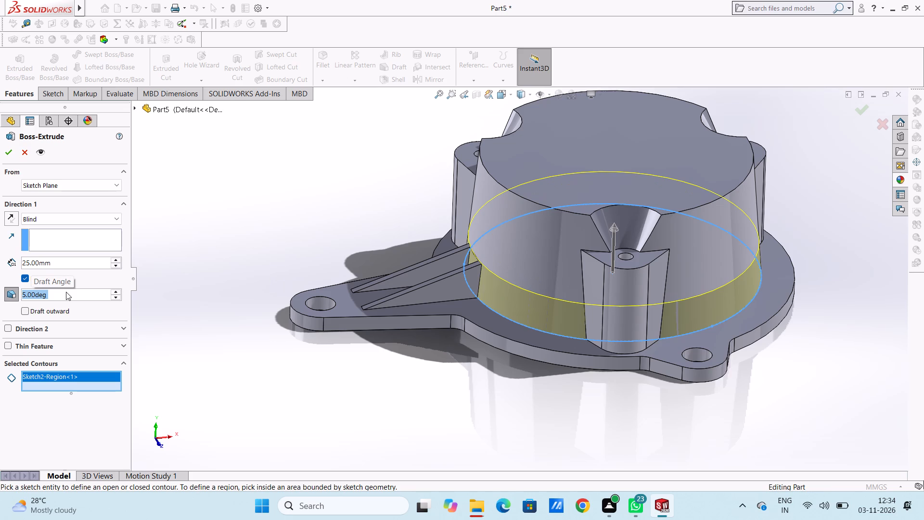
double_click(77, 260)
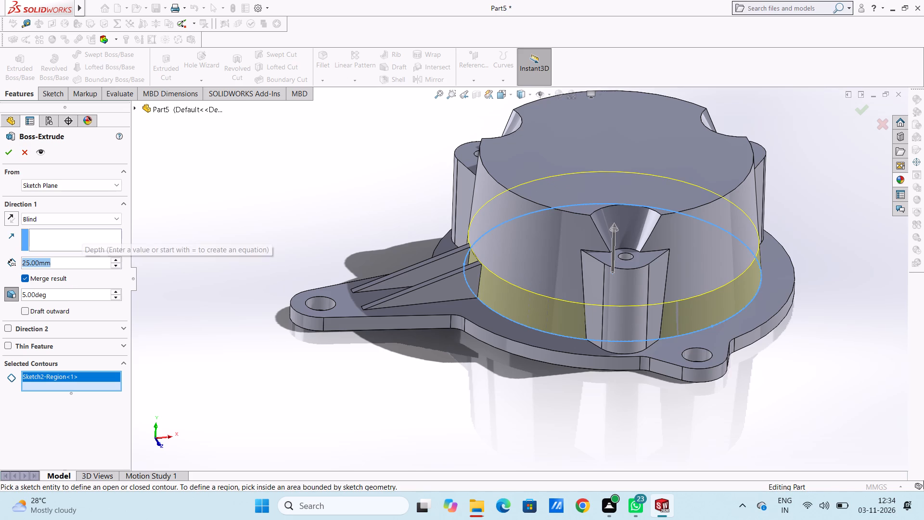
type("40")
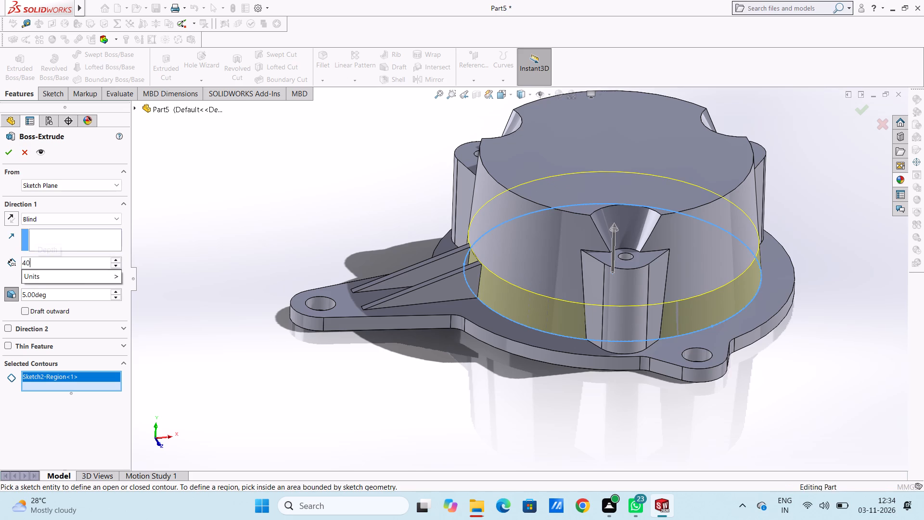
key("Return")
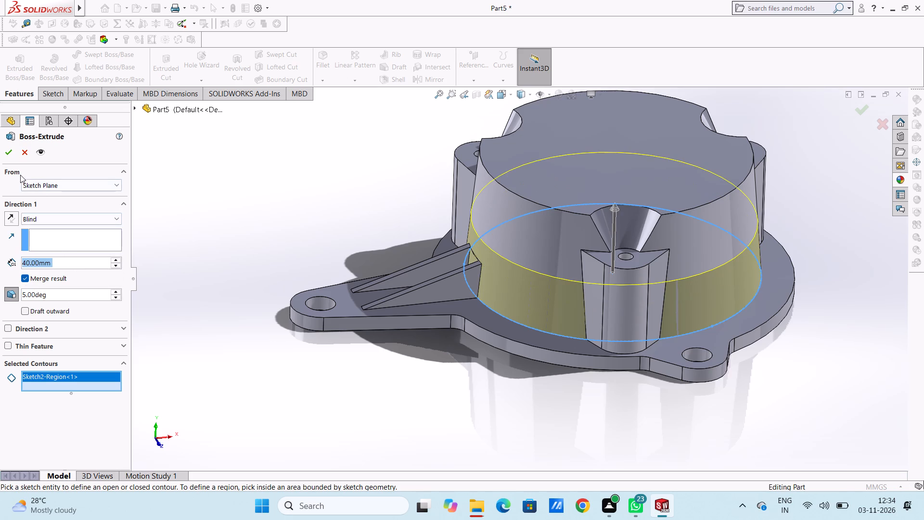
left_click(10, 154)
left_click(195, 215)
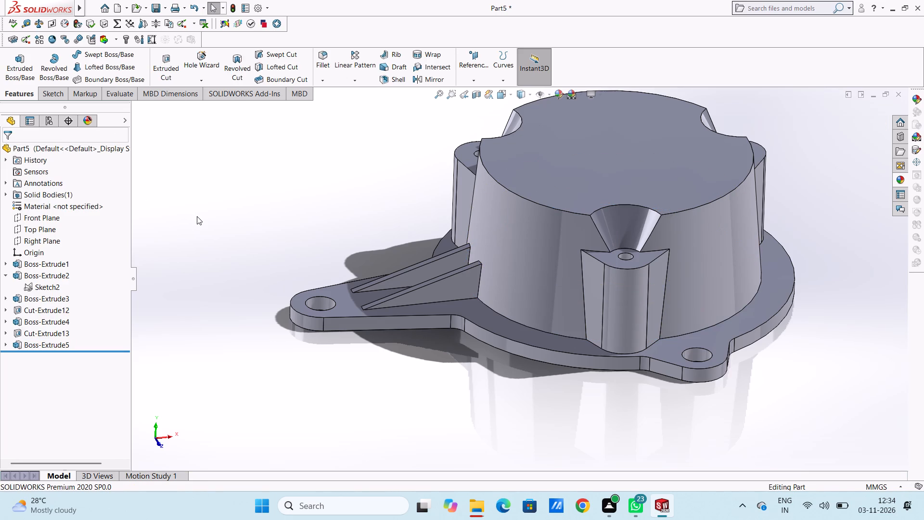
left_click(197, 216)
Examine the cover and its sloped ribs from several sides, including the Top and Bottom views.
middle_click_drag(205, 222, 225, 246)
scroll(290, 234, "up", 1)
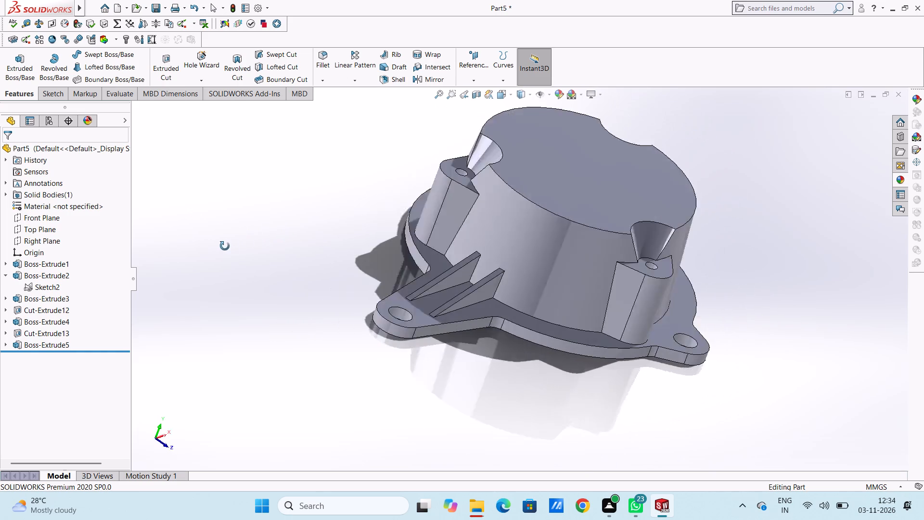
middle_click_drag(225, 246, 223, 247)
scroll(267, 280, "up", 3)
middle_click_drag(393, 291, 251, 329)
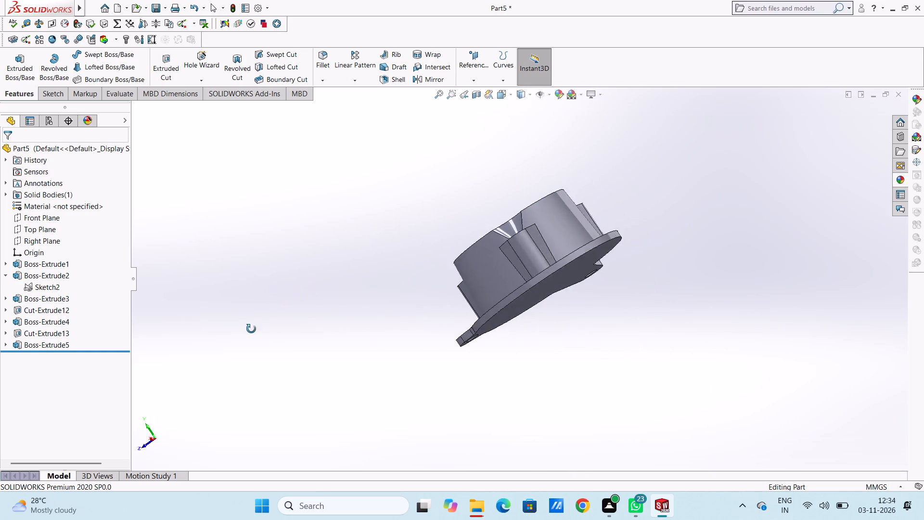
middle_click_drag(251, 329, 434, 366)
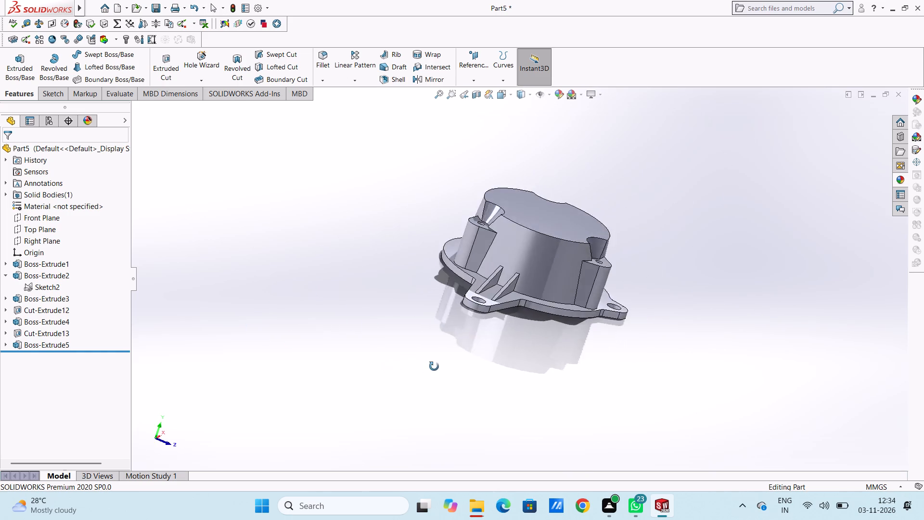
middle_click_drag(434, 366, 397, 372)
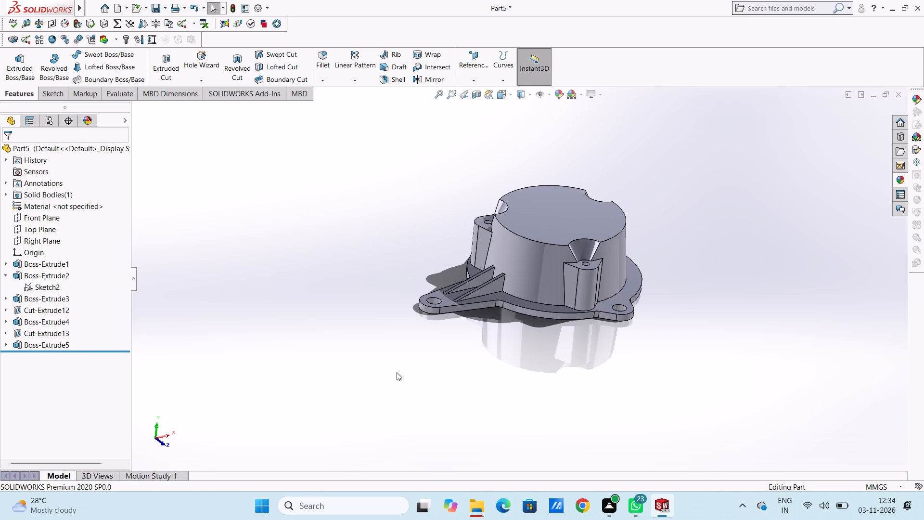
middle_click_drag(383, 323, 363, 311)
middle_click_drag(400, 343, 395, 275)
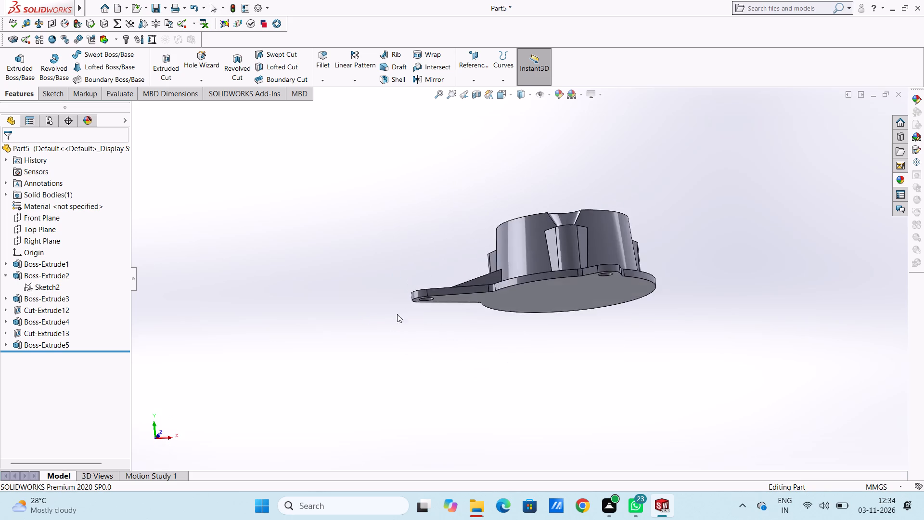
middle_click_drag(396, 320, 379, 284)
key("ctrl+5")
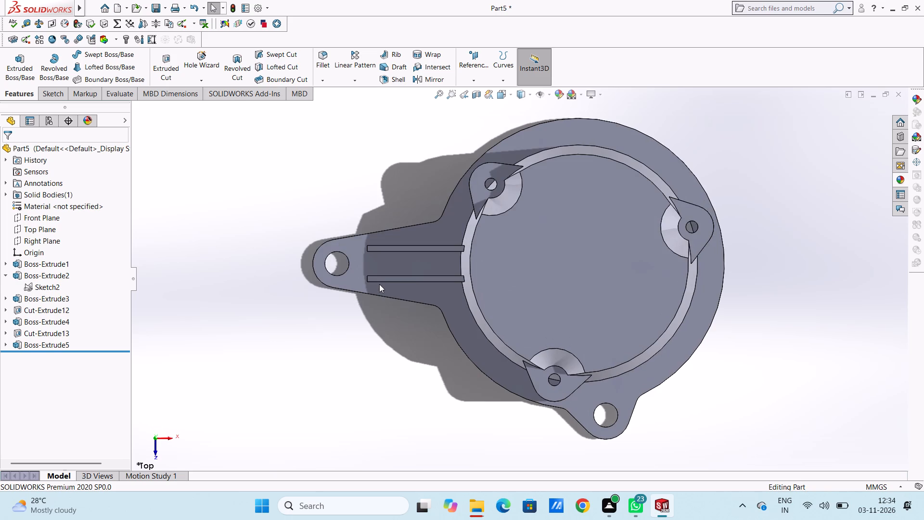
key("ctrl+6")
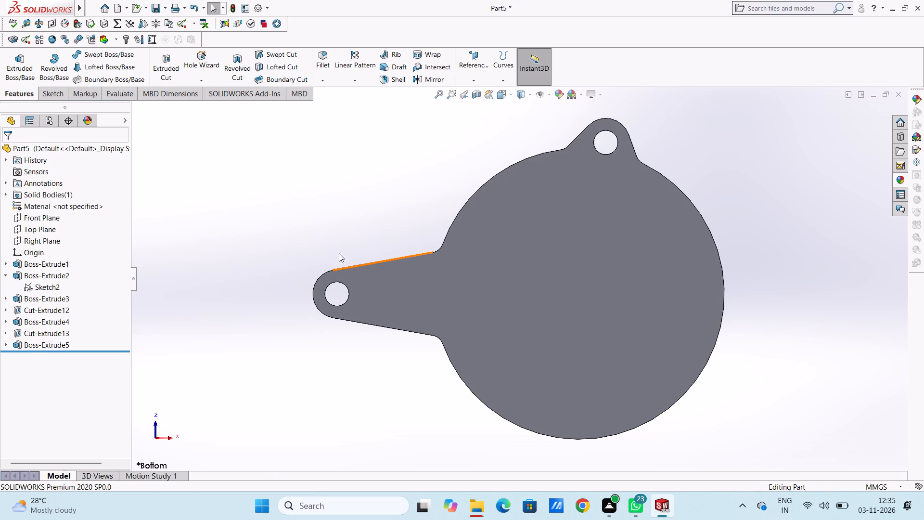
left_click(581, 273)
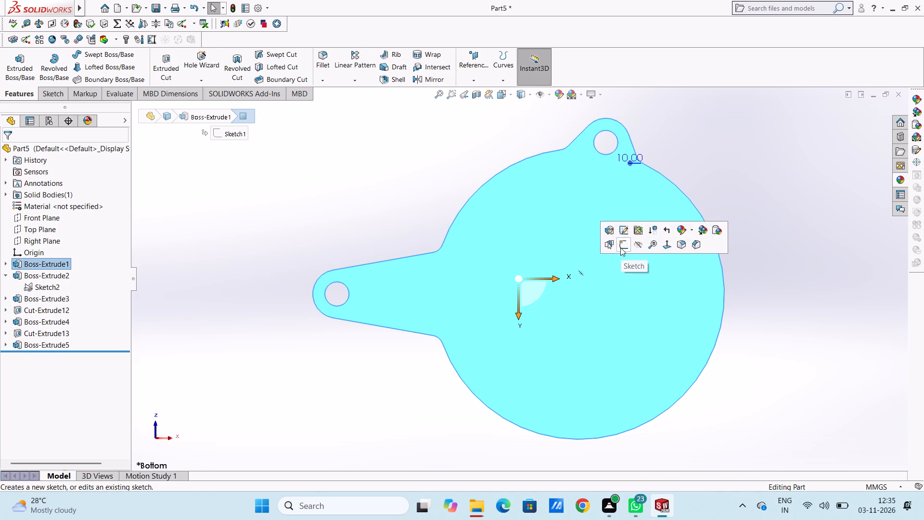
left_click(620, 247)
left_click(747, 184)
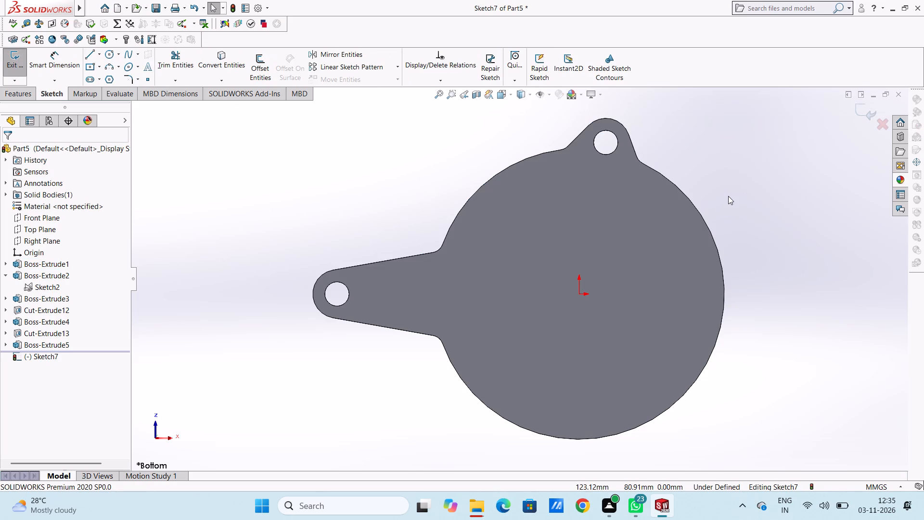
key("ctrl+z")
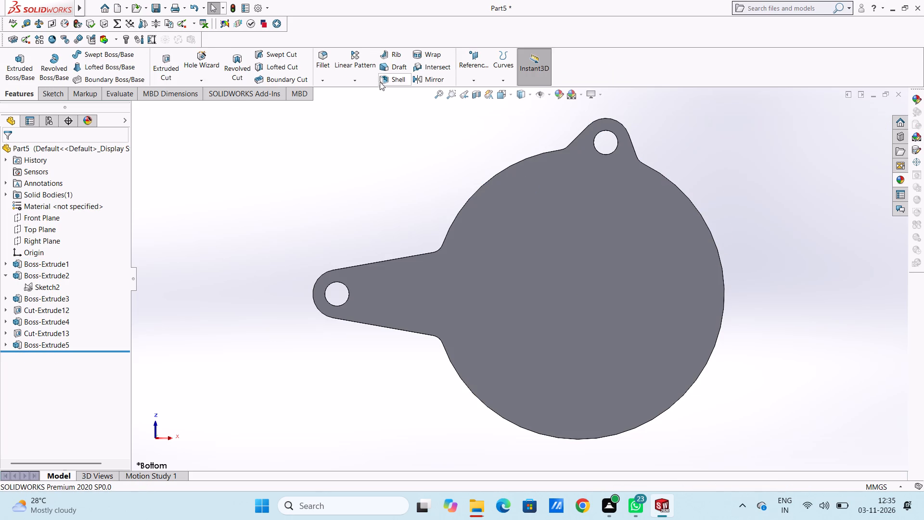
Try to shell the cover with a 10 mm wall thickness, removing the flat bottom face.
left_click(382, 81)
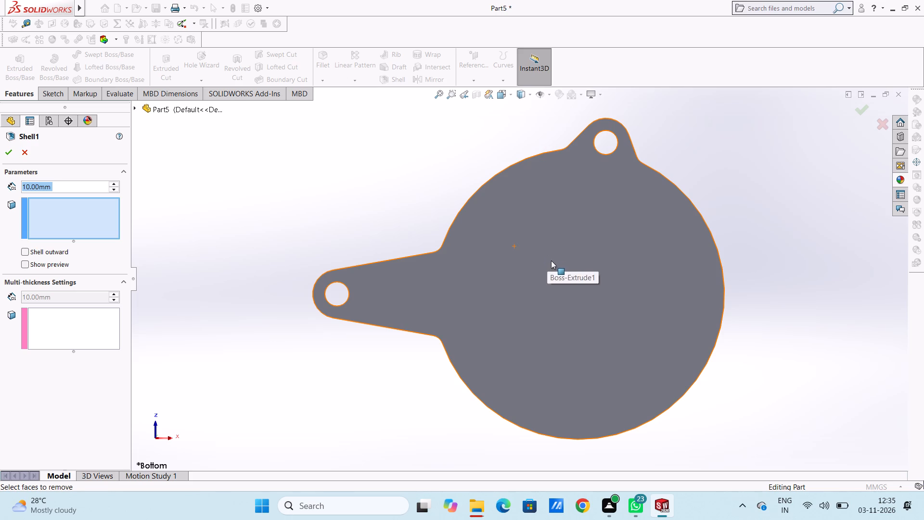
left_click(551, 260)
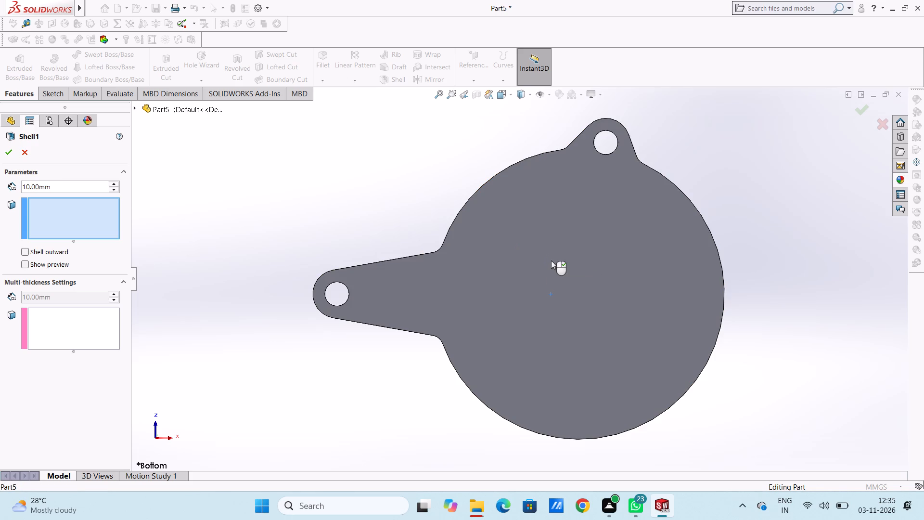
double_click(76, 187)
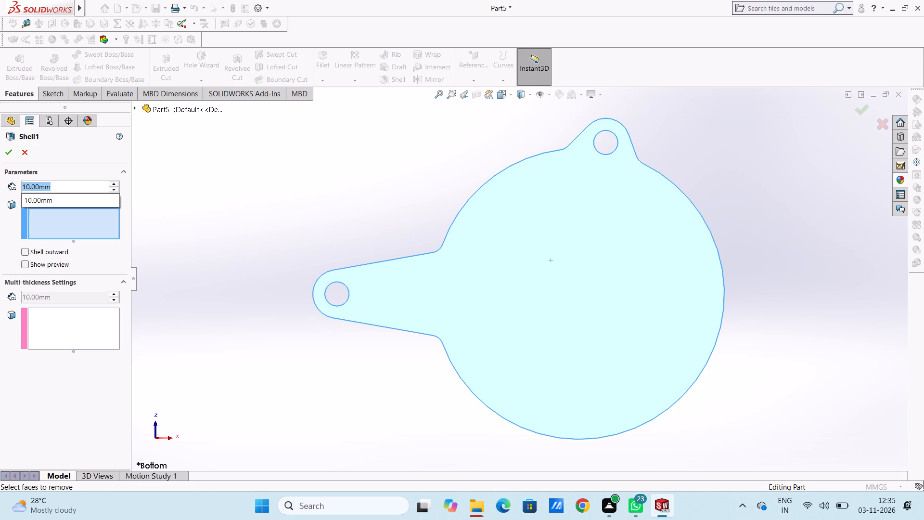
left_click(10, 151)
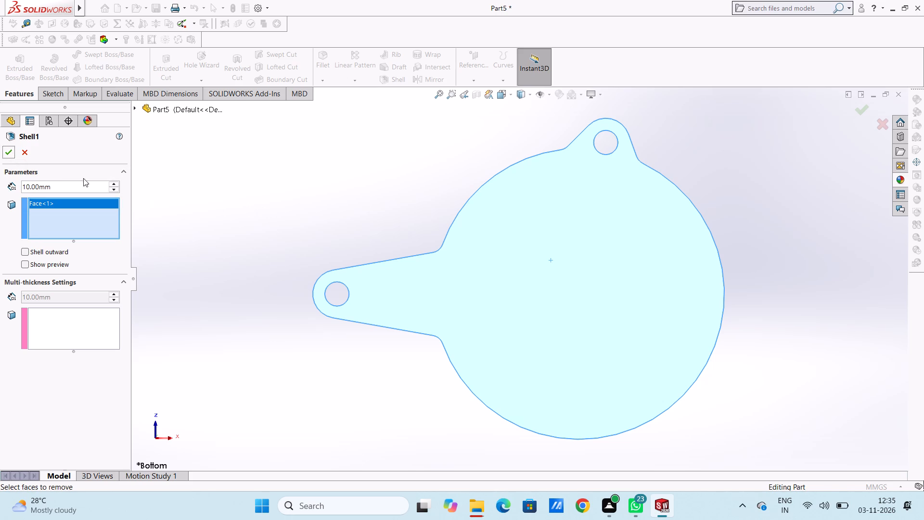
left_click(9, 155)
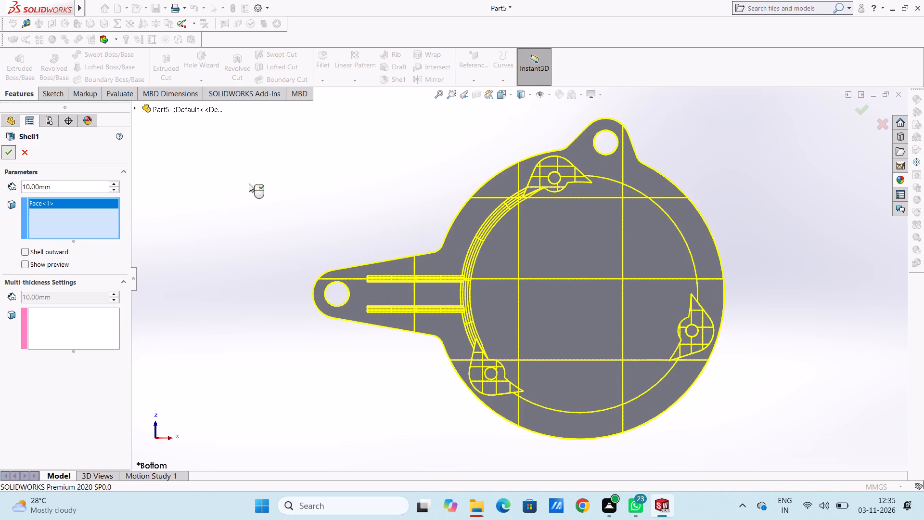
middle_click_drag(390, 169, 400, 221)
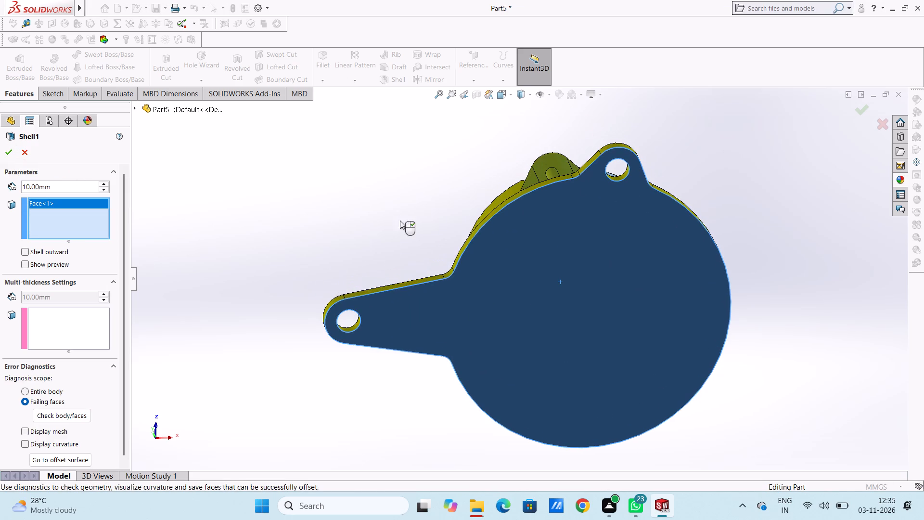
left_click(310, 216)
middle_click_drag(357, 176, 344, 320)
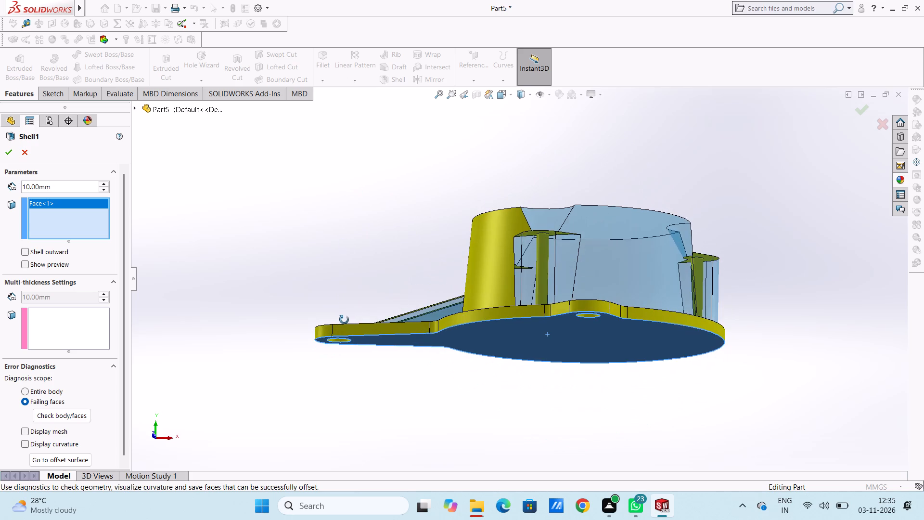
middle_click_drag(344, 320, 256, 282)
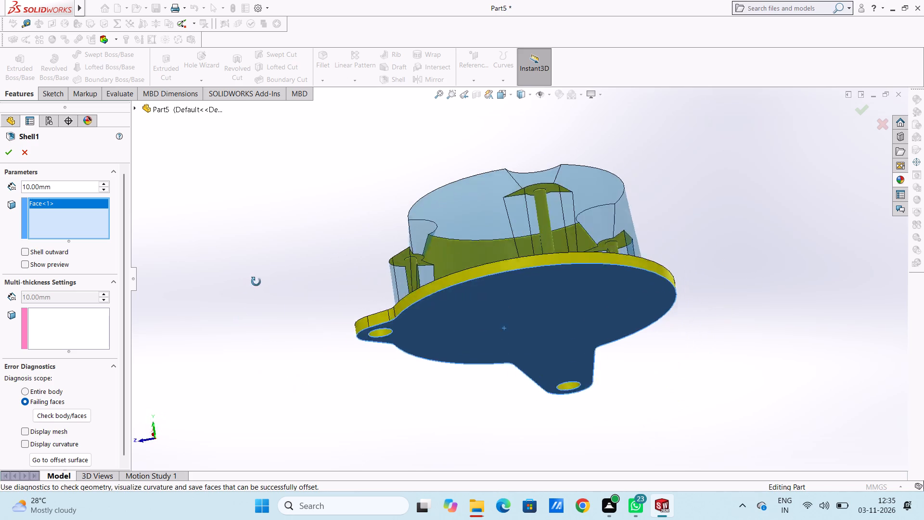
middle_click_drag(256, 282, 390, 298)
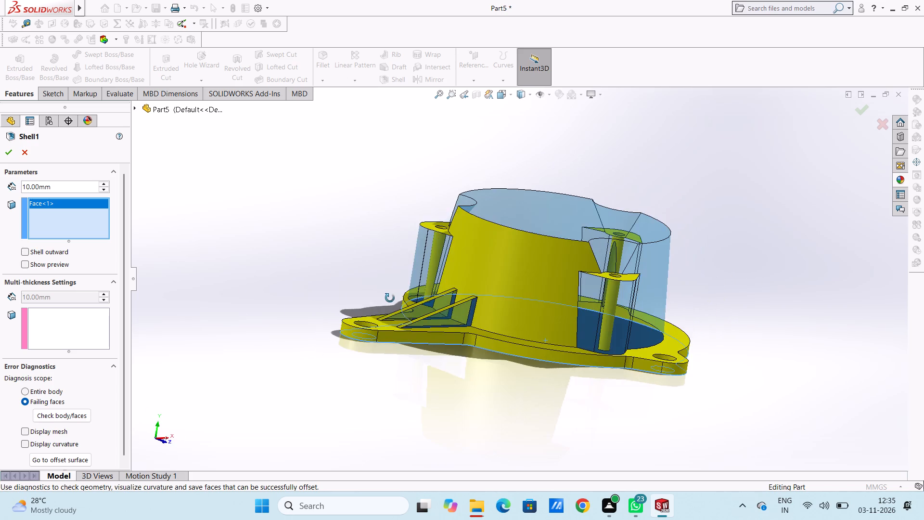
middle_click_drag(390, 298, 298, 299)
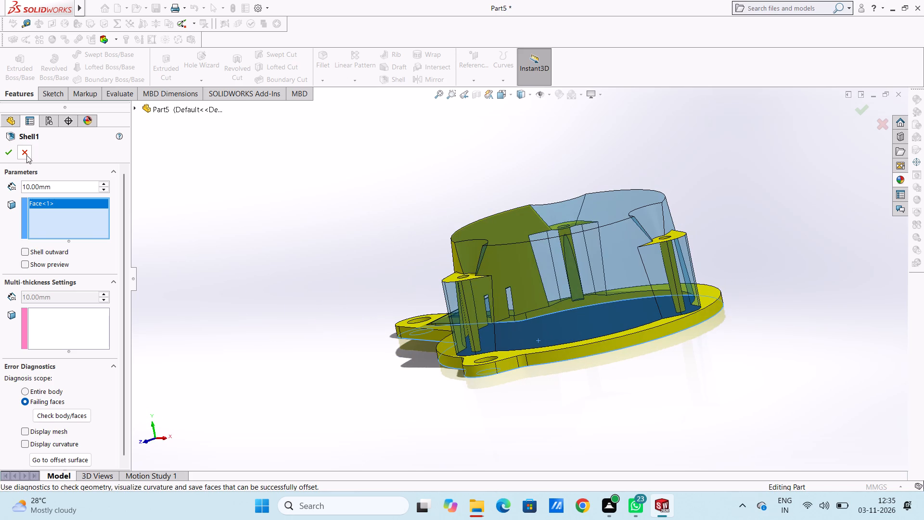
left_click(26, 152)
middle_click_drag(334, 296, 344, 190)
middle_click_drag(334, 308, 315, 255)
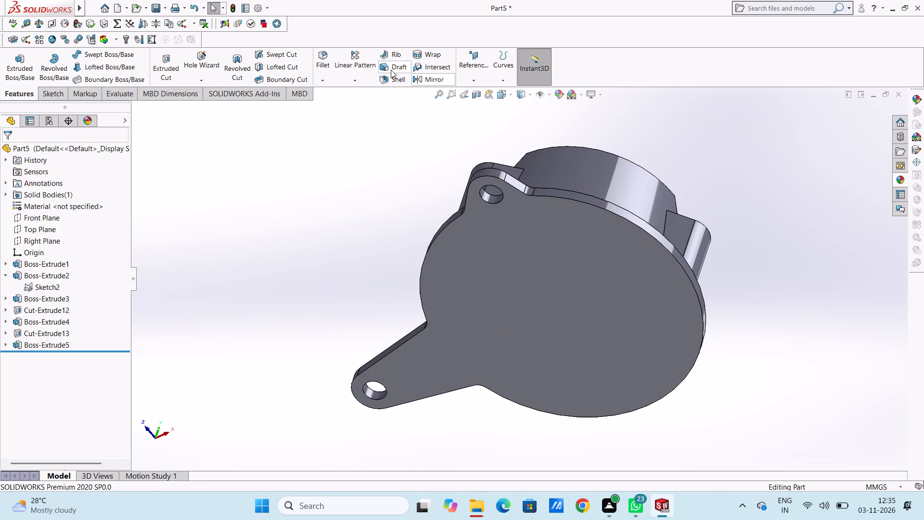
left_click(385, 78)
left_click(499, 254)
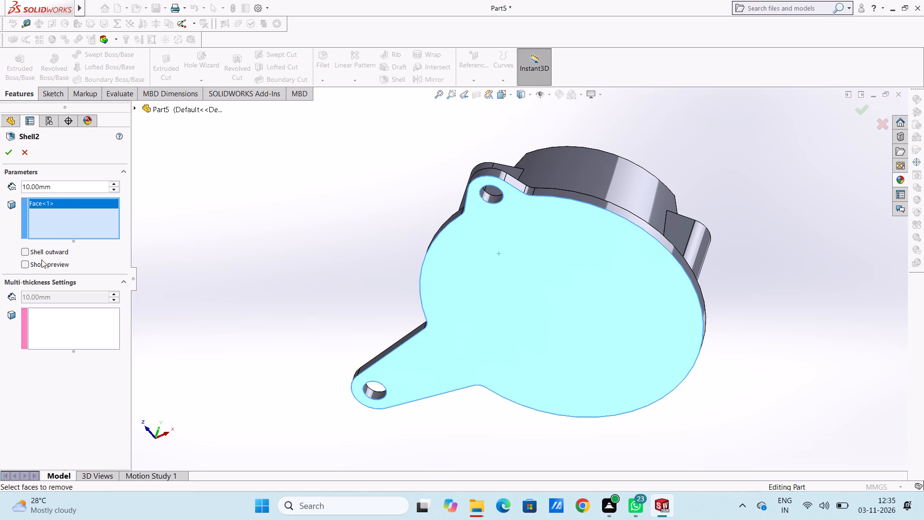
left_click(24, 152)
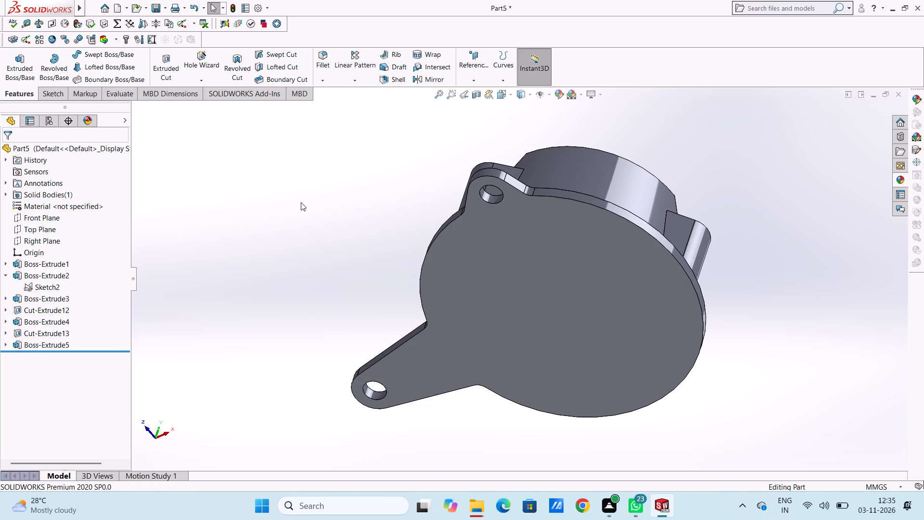
Examine the solid cover from below, from the side and from above, including the Right and Top views.
middle_click_drag(308, 217, 331, 279)
middle_click_drag(310, 245, 318, 264)
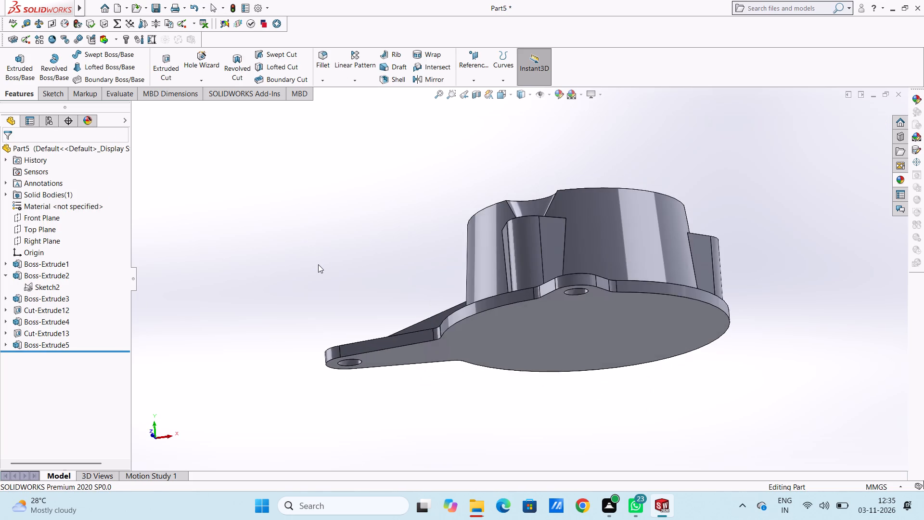
middle_click_drag(318, 263, 317, 271)
middle_click_drag(314, 267, 315, 283)
middle_click_drag(313, 263, 316, 288)
middle_click_drag(311, 252, 314, 268)
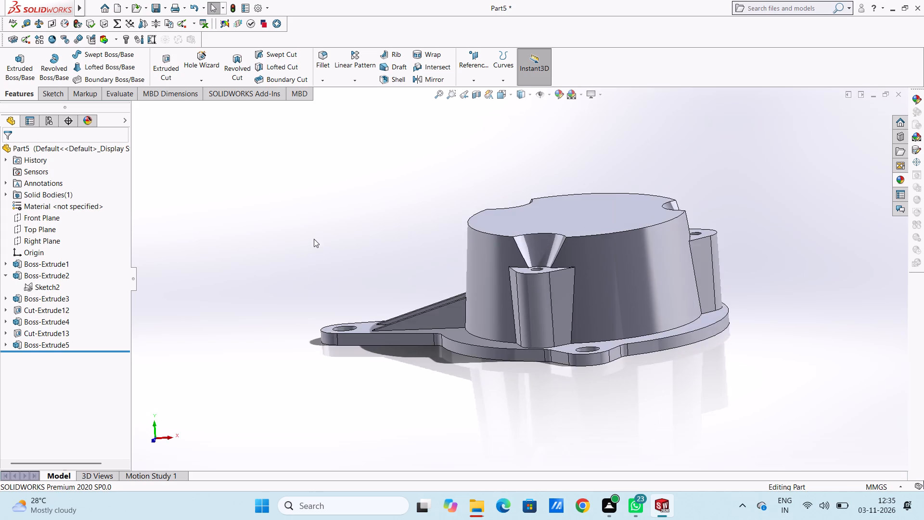
middle_click_drag(319, 258, 322, 272)
middle_click_drag(317, 250, 319, 268)
middle_click_drag(315, 234, 319, 249)
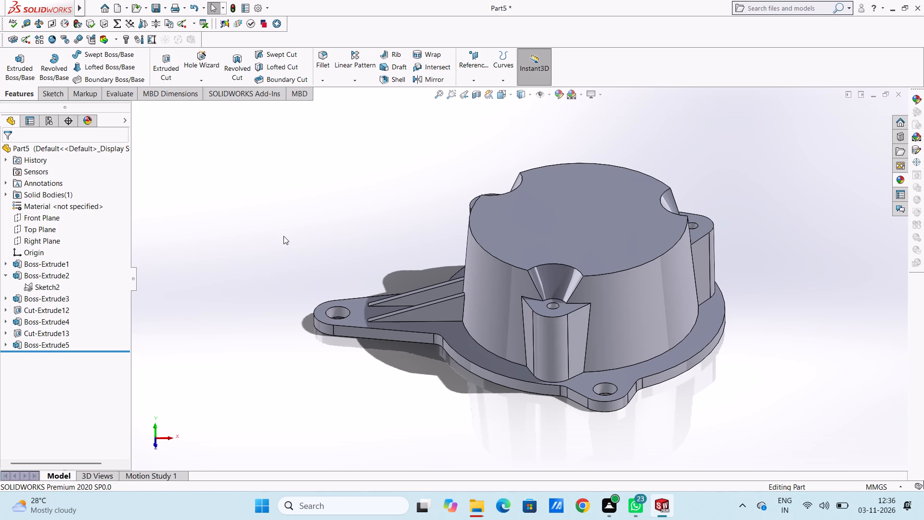
key("ctrl+4")
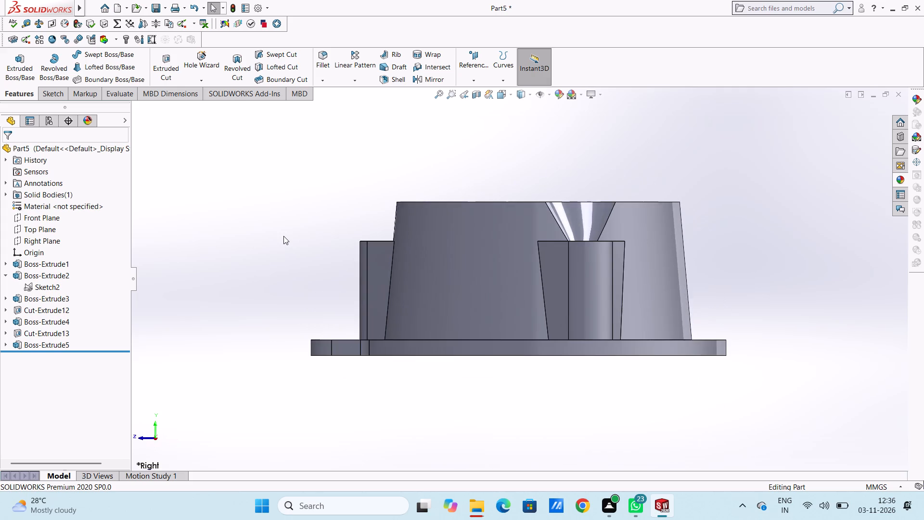
key("ctrl+5")
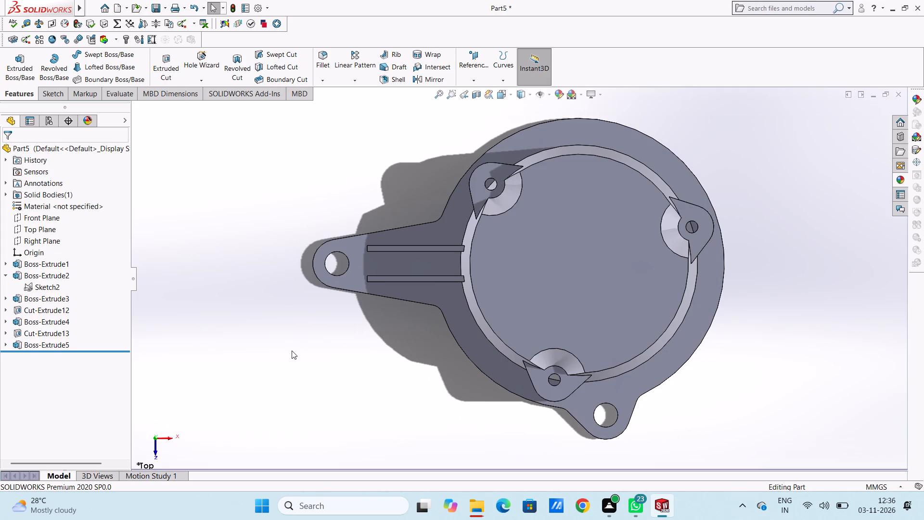
Fillet the outer edge of the cover's top face with a symmetric 25 mm radius.
middle_click_drag(292, 351, 297, 257)
middle_click_drag(292, 357, 273, 268)
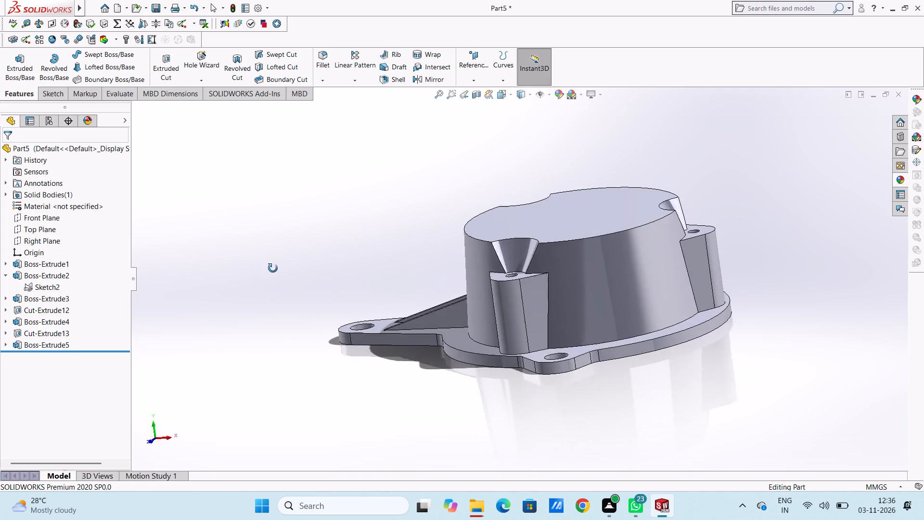
middle_click_drag(273, 268, 293, 276)
left_click(325, 57)
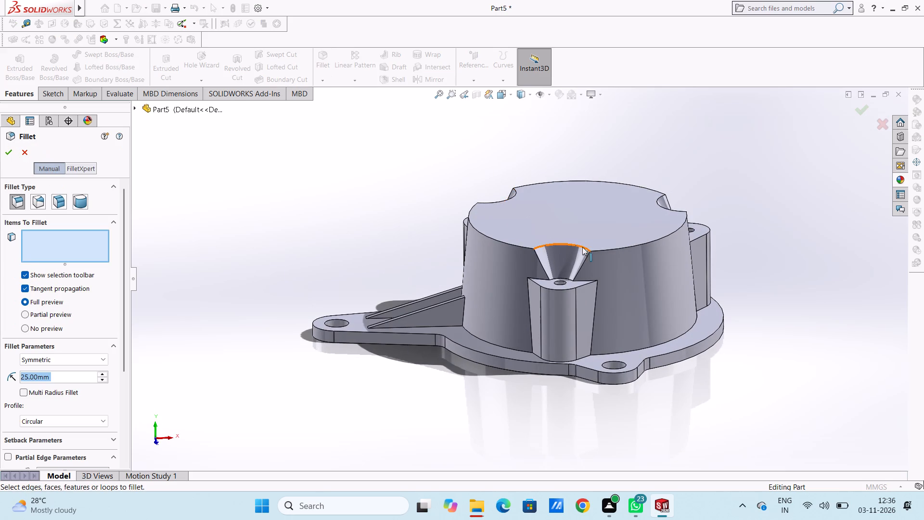
left_click(606, 248)
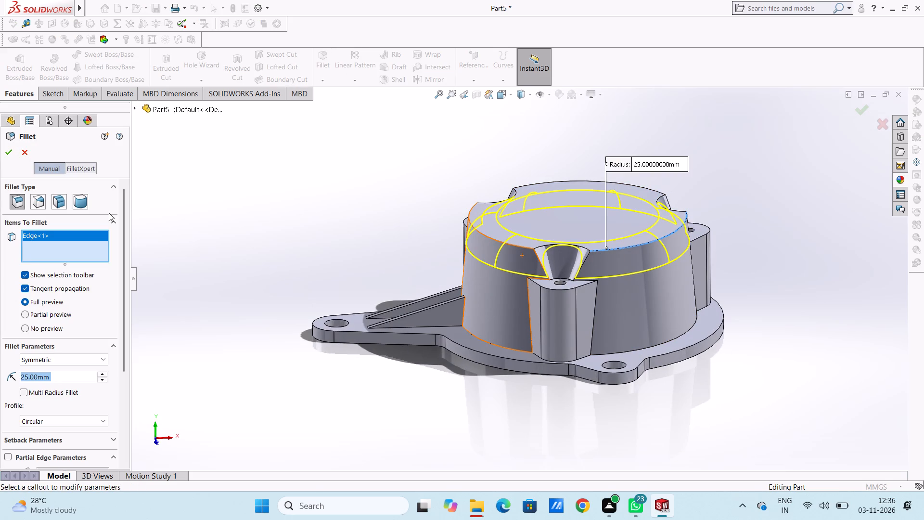
left_click(8, 155)
Create a reference plane parallel to the Top Plane, offset 50 mm upward through the cover body.
middle_click_drag(297, 208, 306, 209)
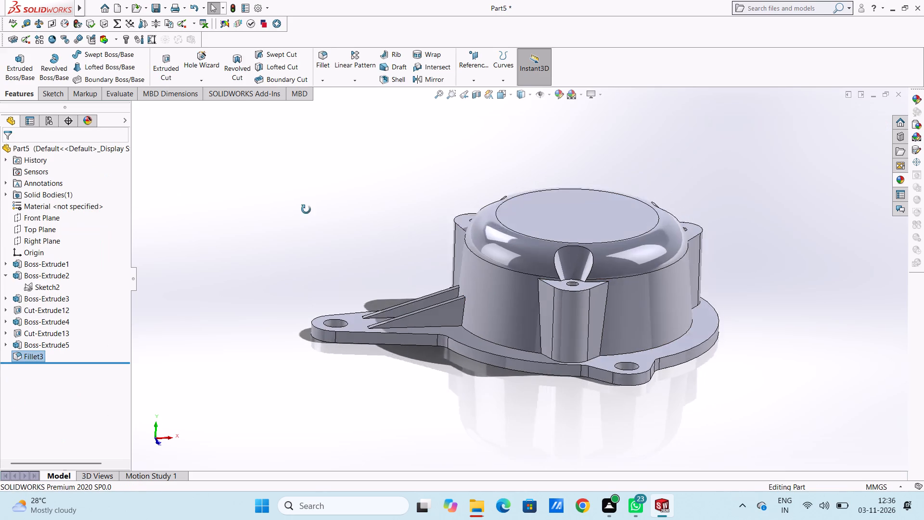
middle_click_drag(306, 209, 317, 281)
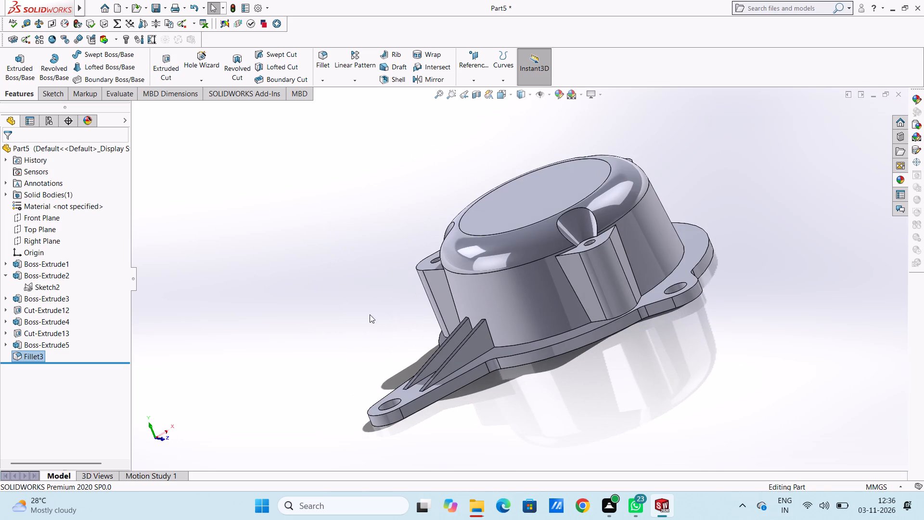
middle_click_drag(378, 319, 376, 286)
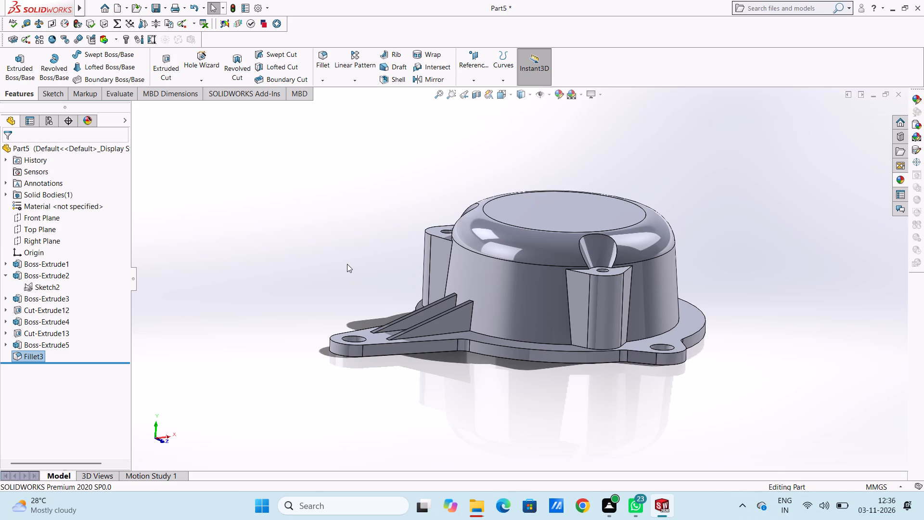
left_click(474, 54)
left_click(475, 92)
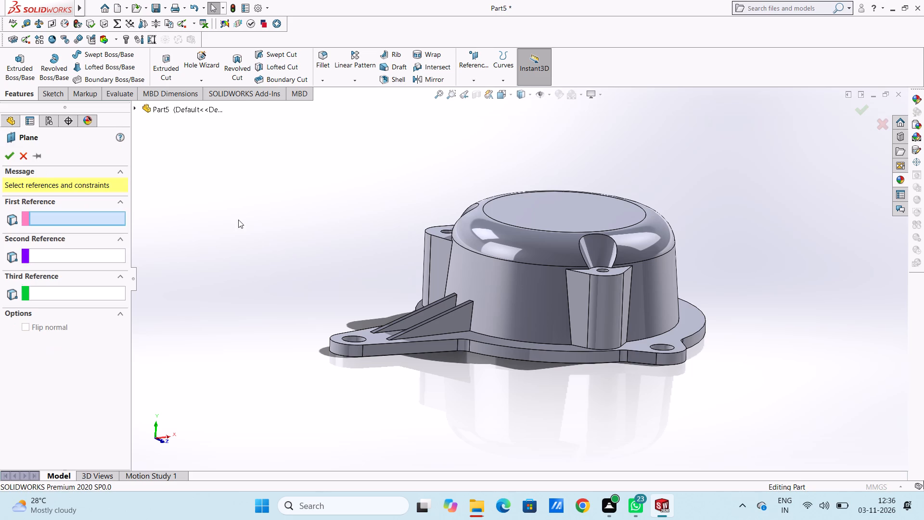
left_click(176, 109)
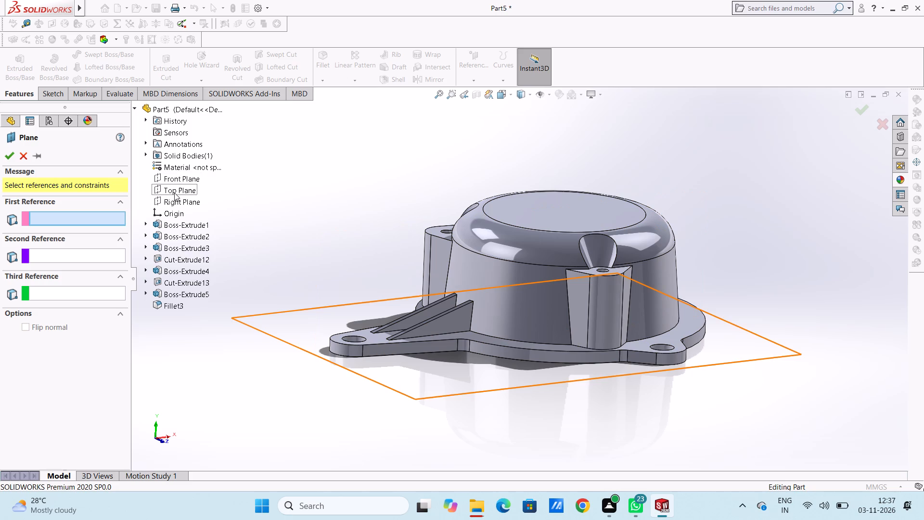
left_click(174, 192)
middle_click_drag(252, 371, 244, 314)
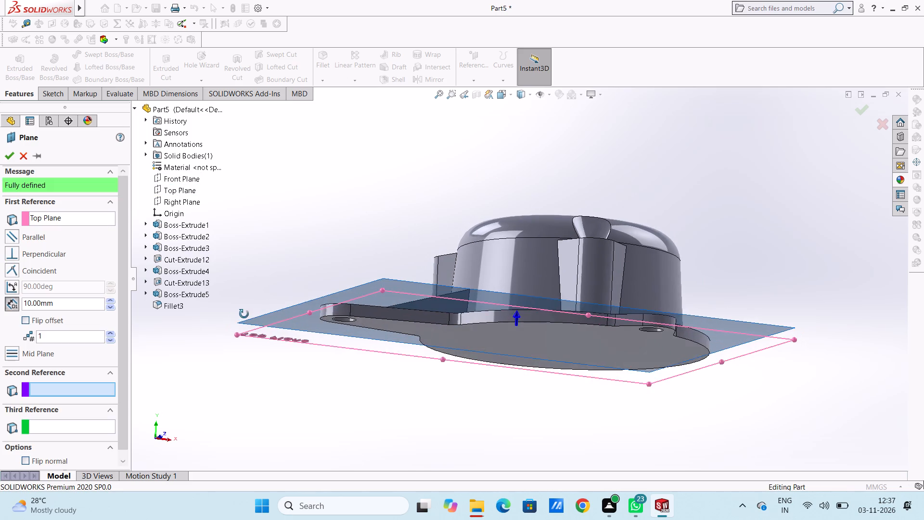
middle_click_drag(244, 314, 225, 335)
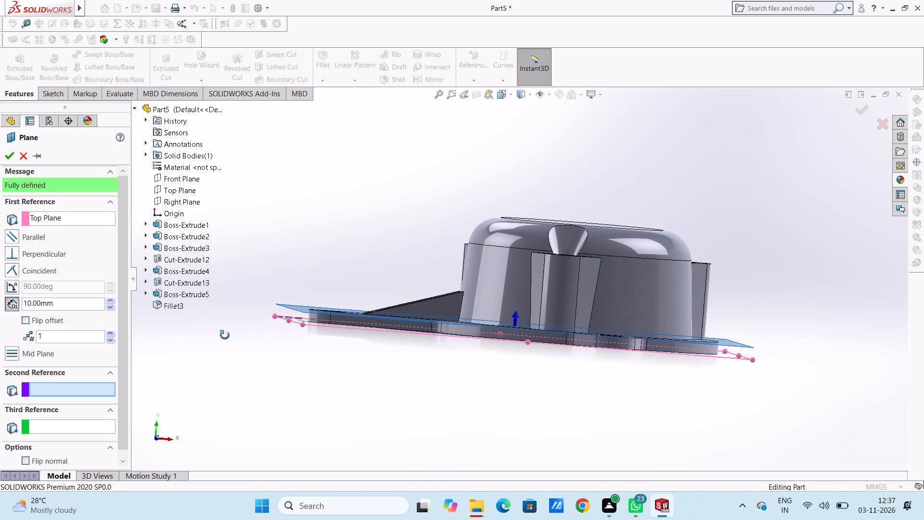
middle_click_drag(225, 335, 222, 331)
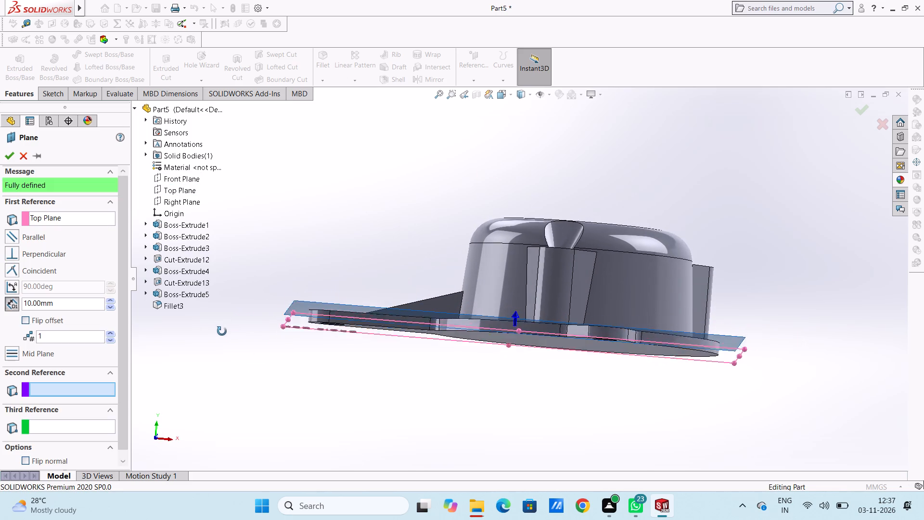
middle_click_drag(222, 331, 220, 336)
double_click(66, 303)
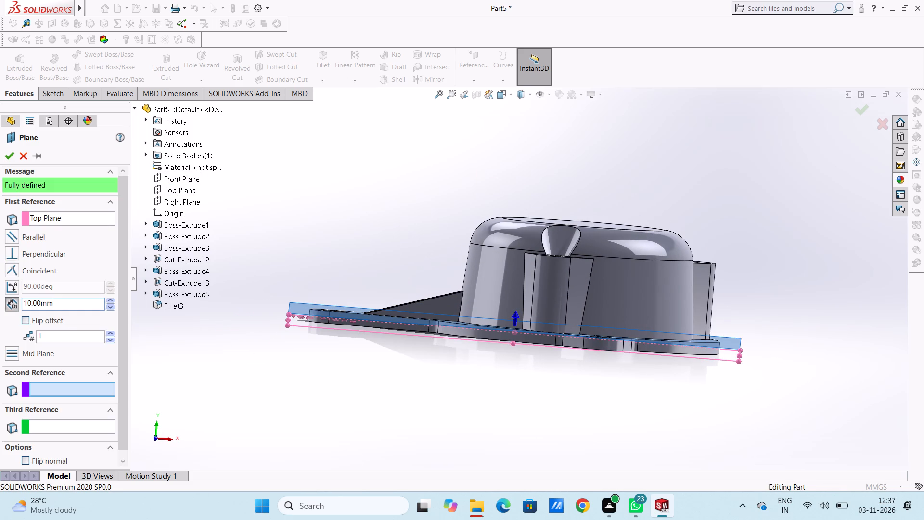
key("0")
key("Return")
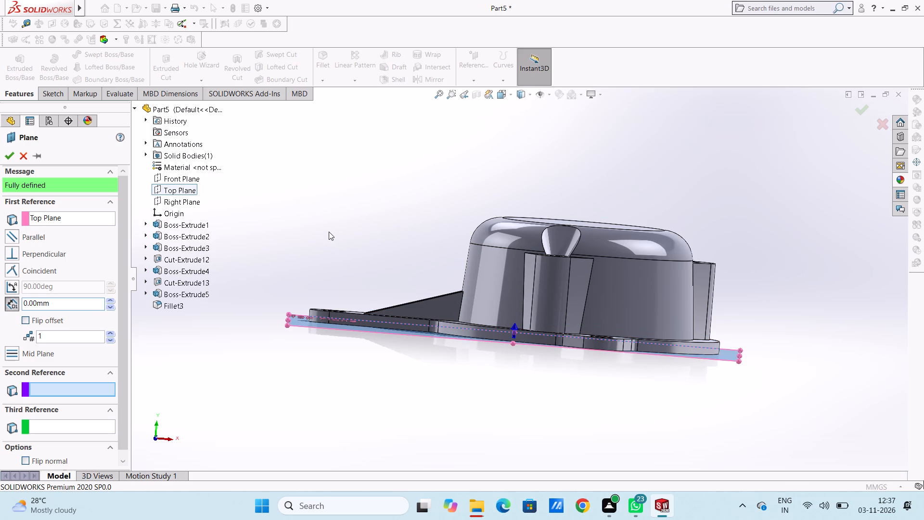
key("ctrl+1")
left_click(292, 238)
middle_click_drag(431, 251, 429, 248)
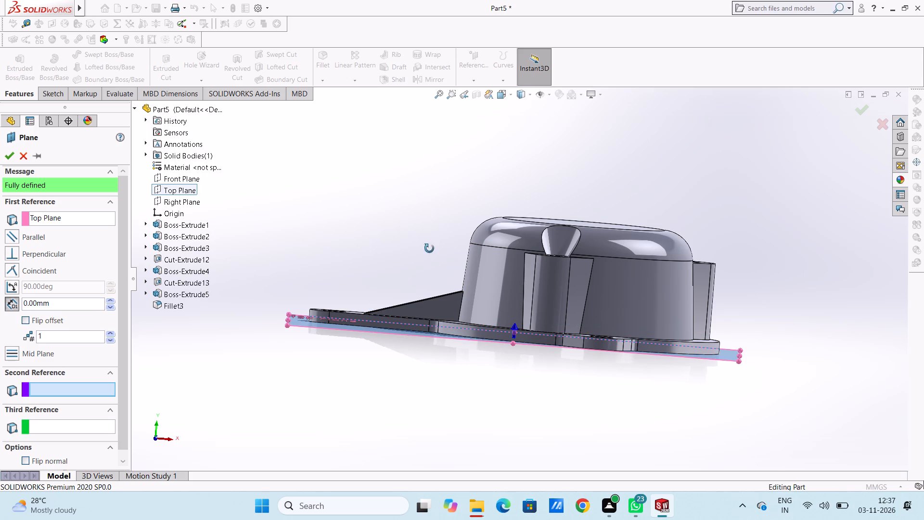
middle_click_drag(429, 248, 436, 233)
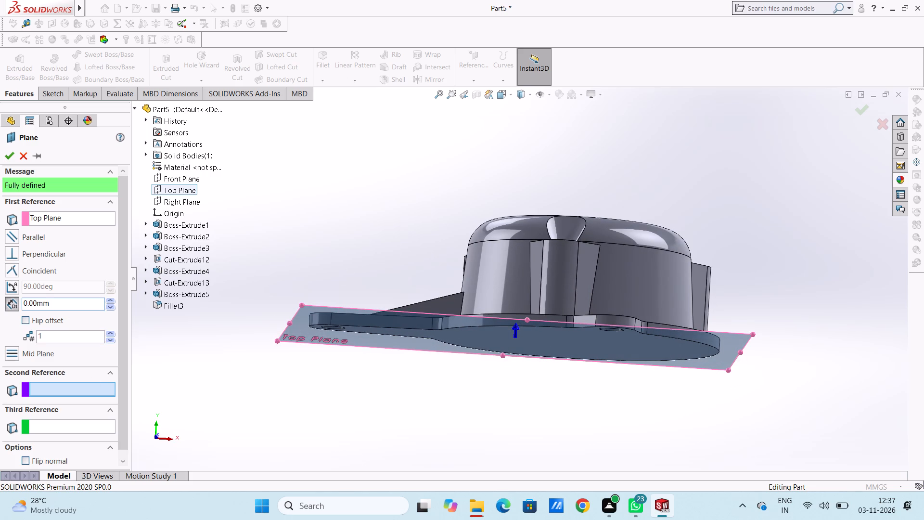
left_click(69, 306)
left_click(69, 306)
double_click(73, 304)
type("50")
key("Return")
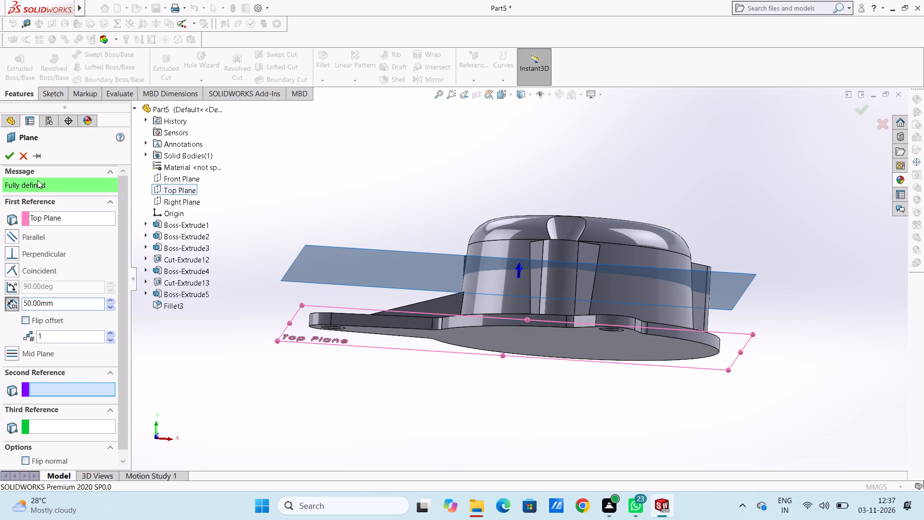
left_click(10, 156)
left_click(293, 187)
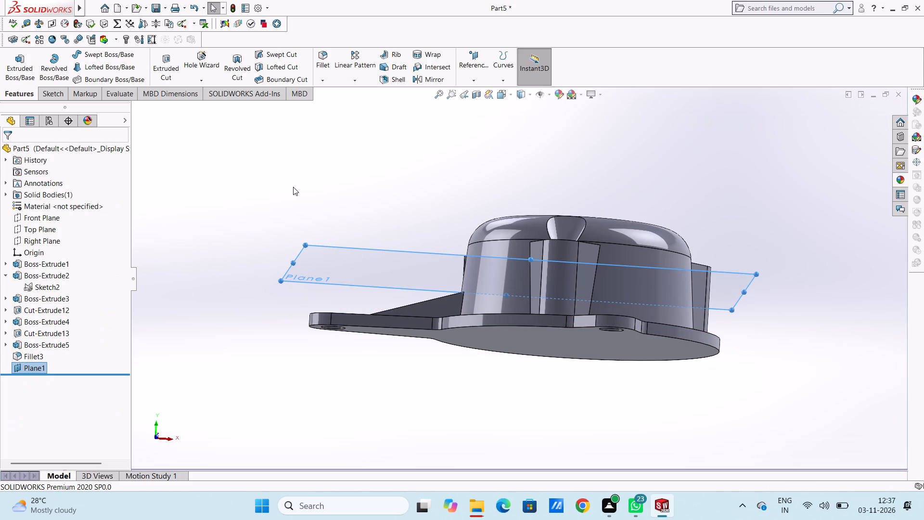
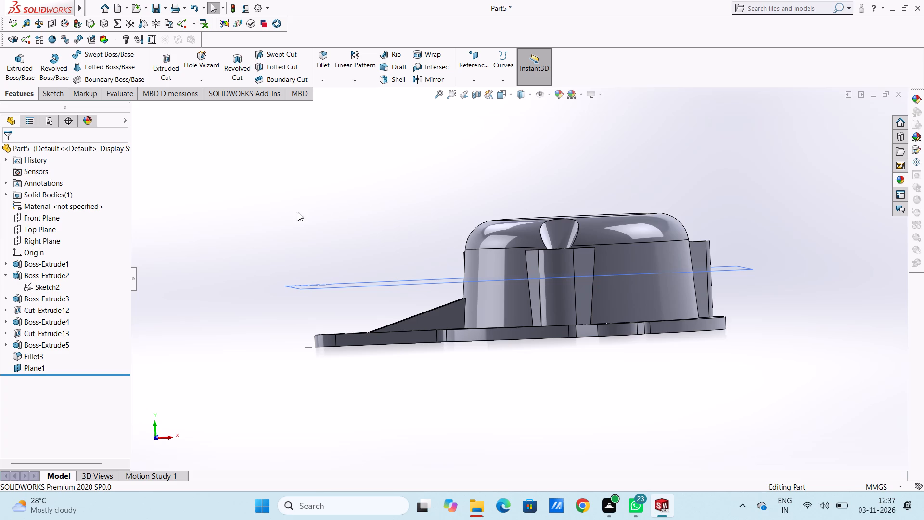
Edit the reference plane through the cover body and set its offset from the Top Plane to 44 mm.
left_click(33, 365)
left_click(36, 336)
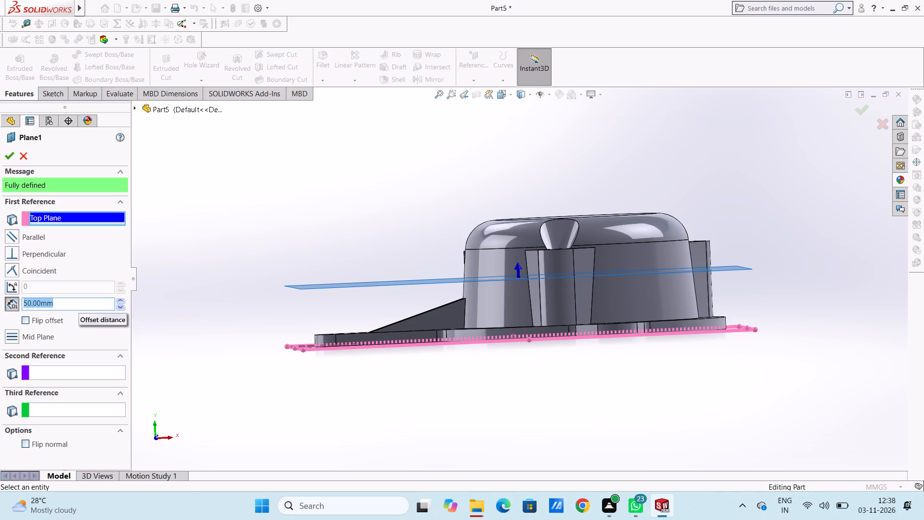
type("50-6")
key("Return")
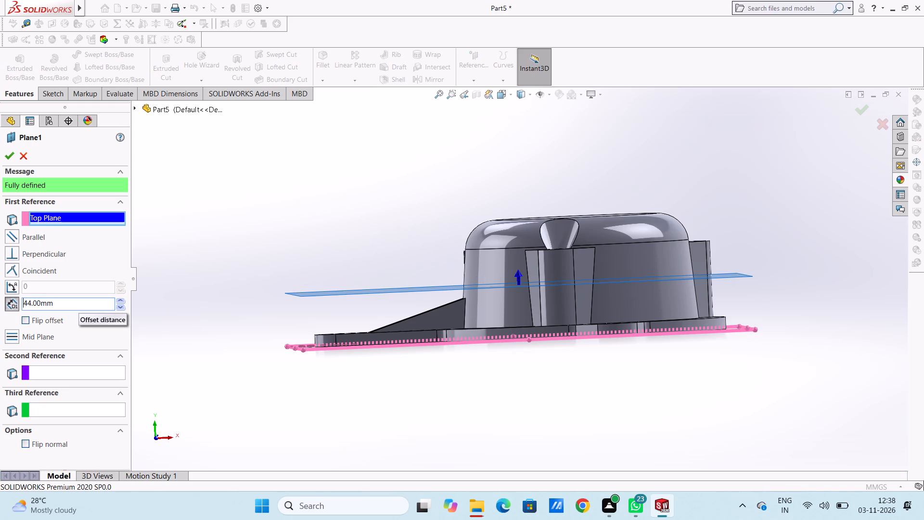
left_click(6, 152)
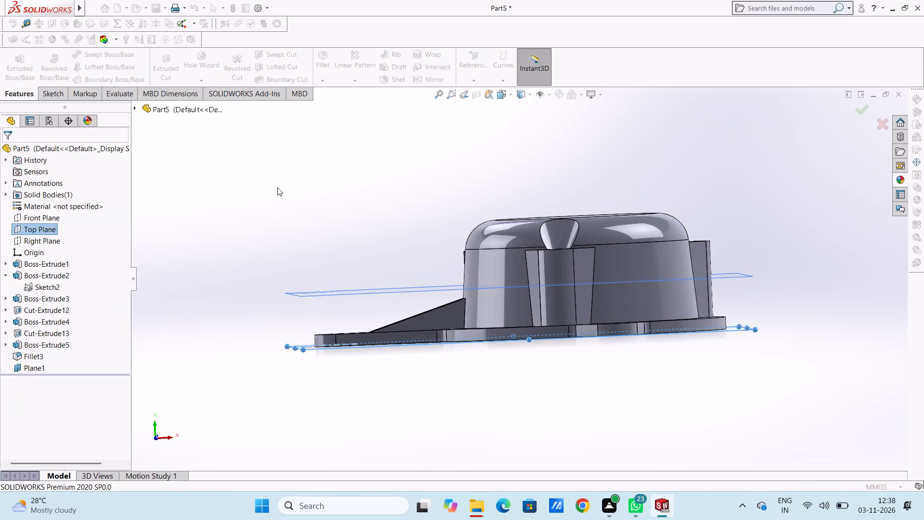
left_click(277, 187)
key("ctrl+5")
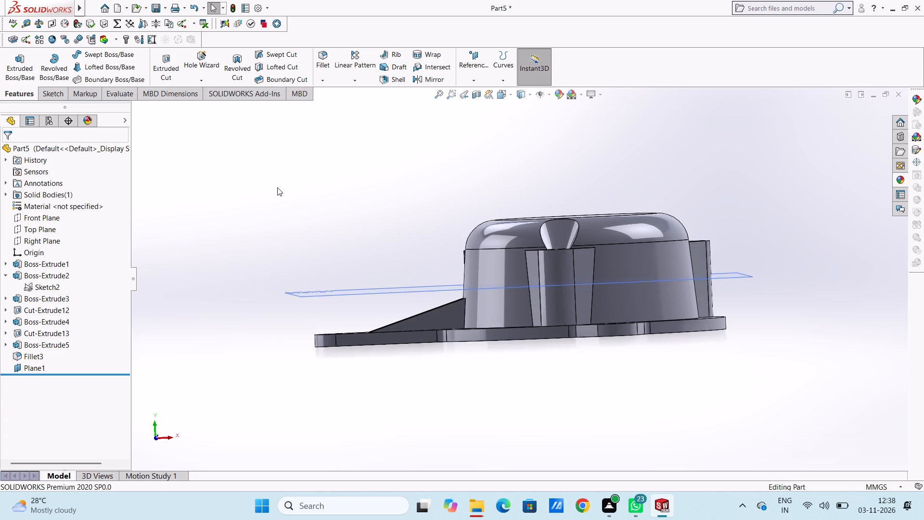
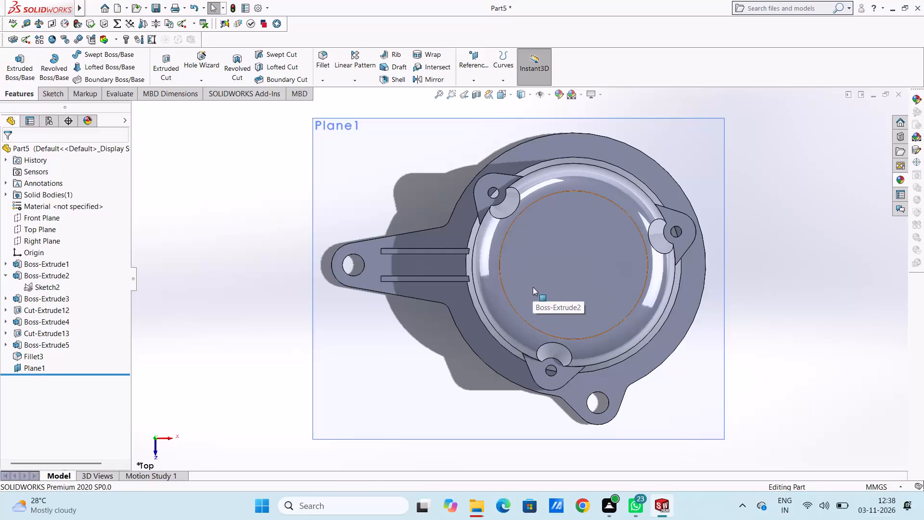
Start a sketch on the offset reference plane and draw a circle of about 92 mm radius centred on the origin.
scroll(636, 286, "up", 3)
scroll(585, 220, "down", 1)
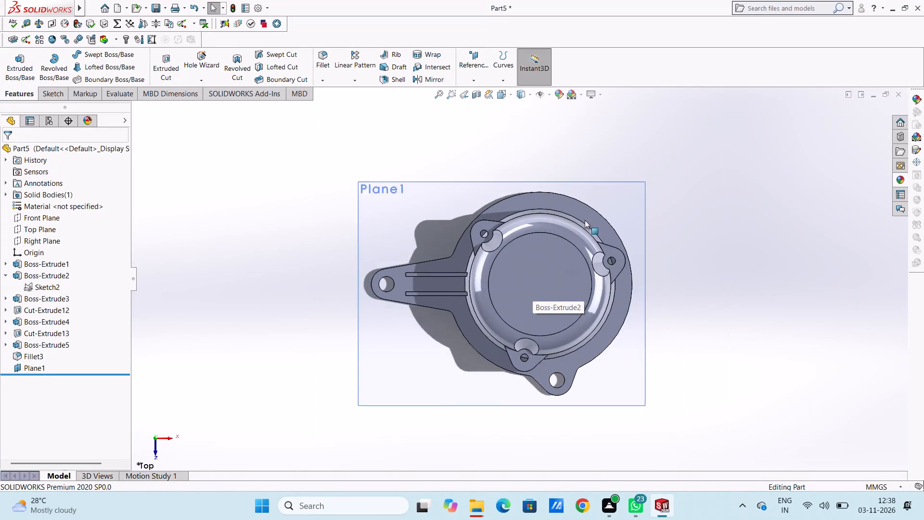
scroll(585, 220, "down", 3)
scroll(630, 187, "up", 3)
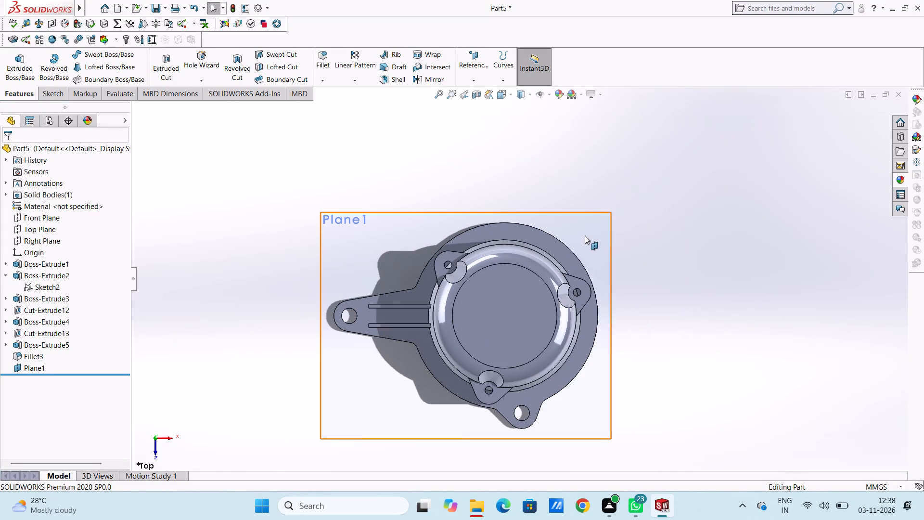
left_click(585, 235)
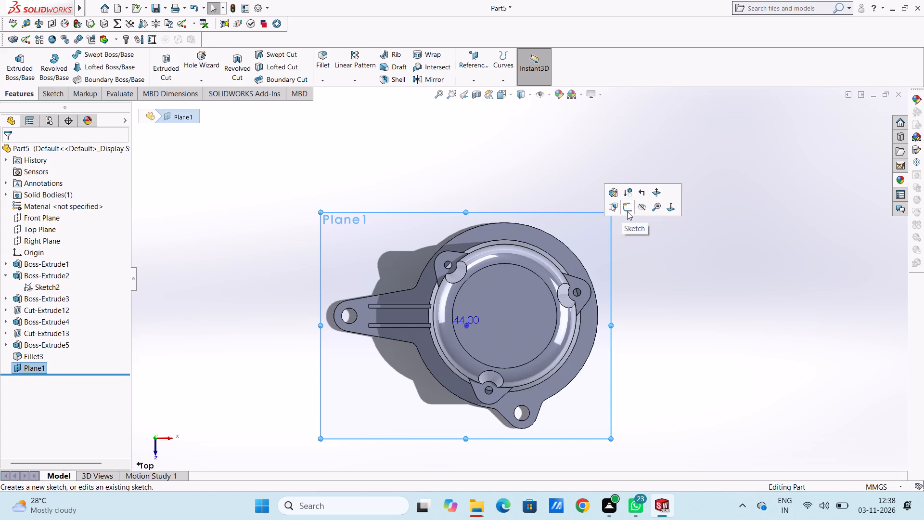
left_click(627, 211)
left_click(548, 177)
scroll(507, 289, "down", 2)
scroll(507, 290, "up", 4)
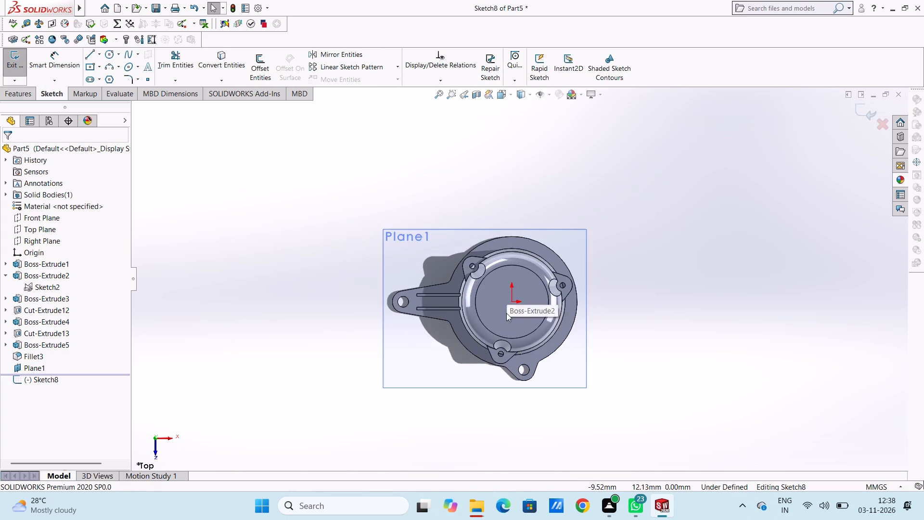
scroll(502, 349, "down", 3)
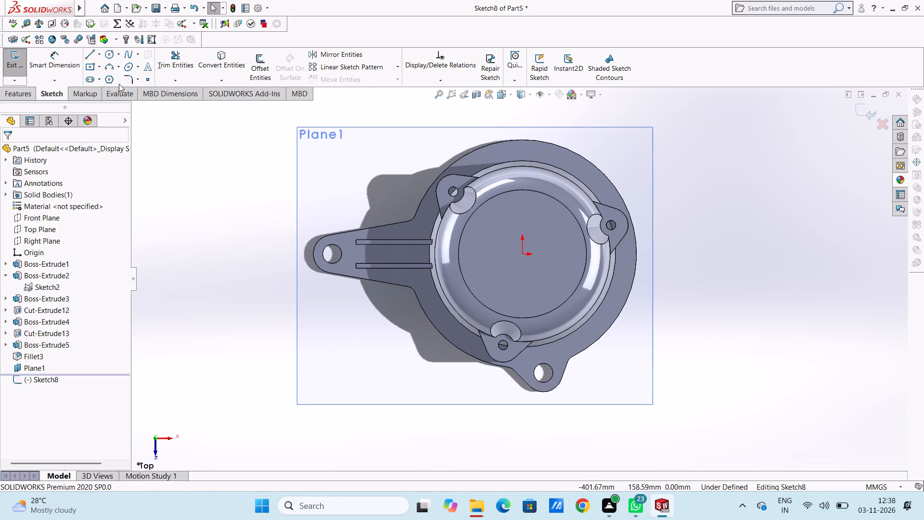
left_click(109, 57)
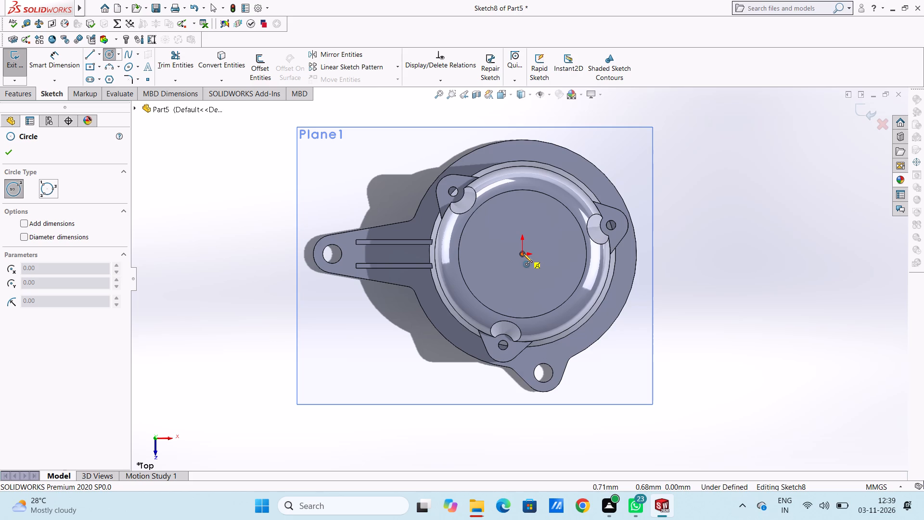
left_click(523, 253)
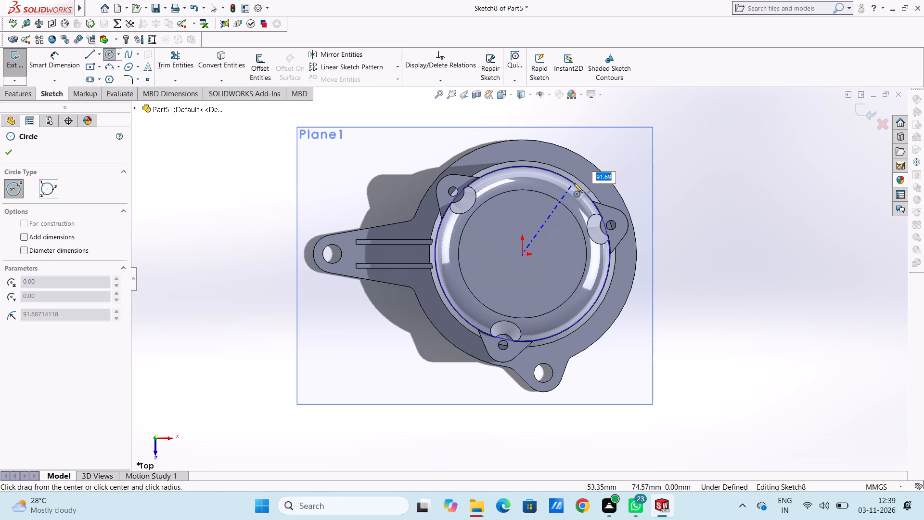
left_click(578, 186)
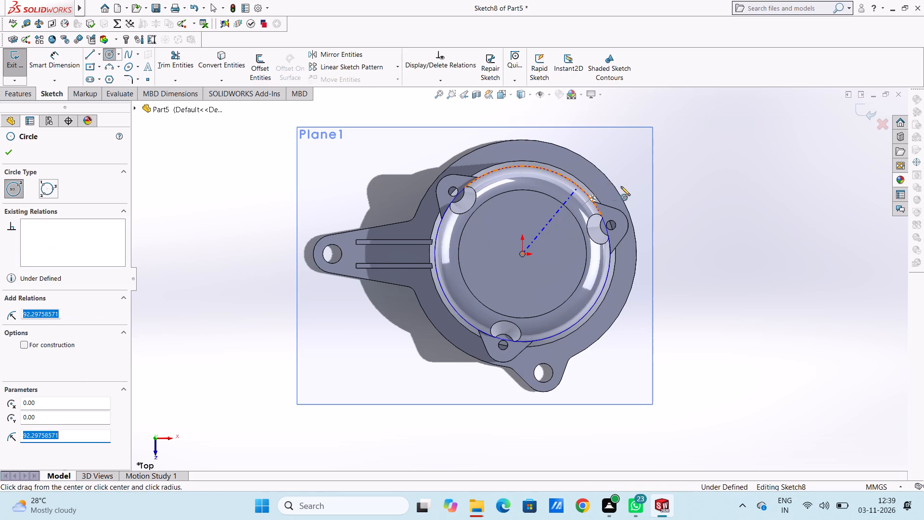
right_click(730, 154)
left_click(736, 162)
left_click(718, 177)
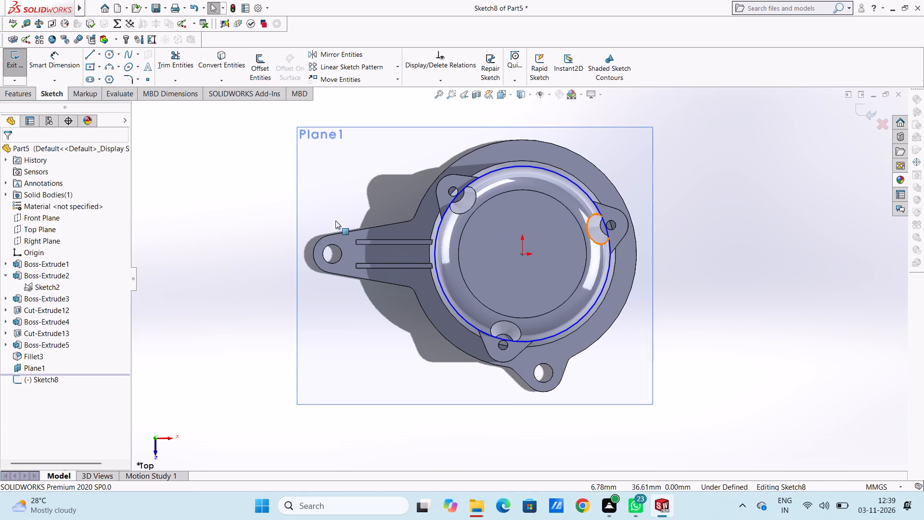
Dimension the sketched circle's diameter, keeping the size as drawn.
left_click(54, 57)
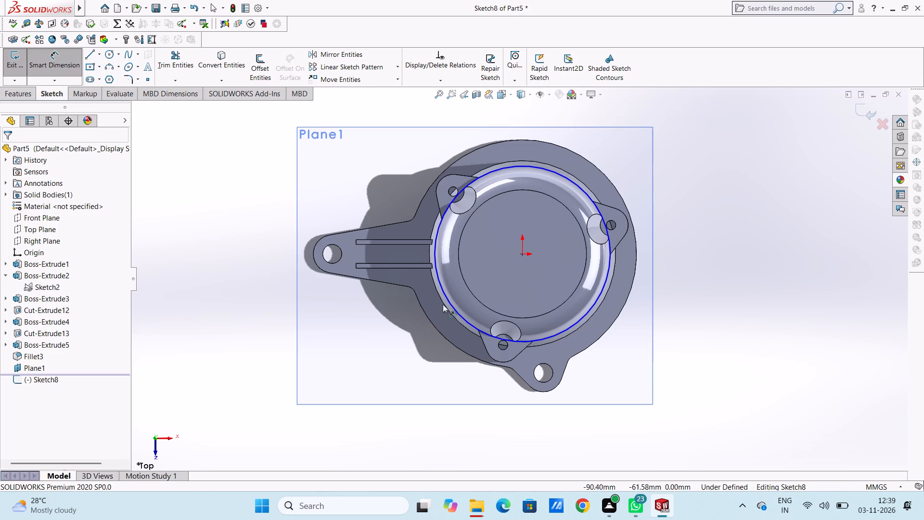
left_click(447, 299)
scroll(359, 342, "up", 2)
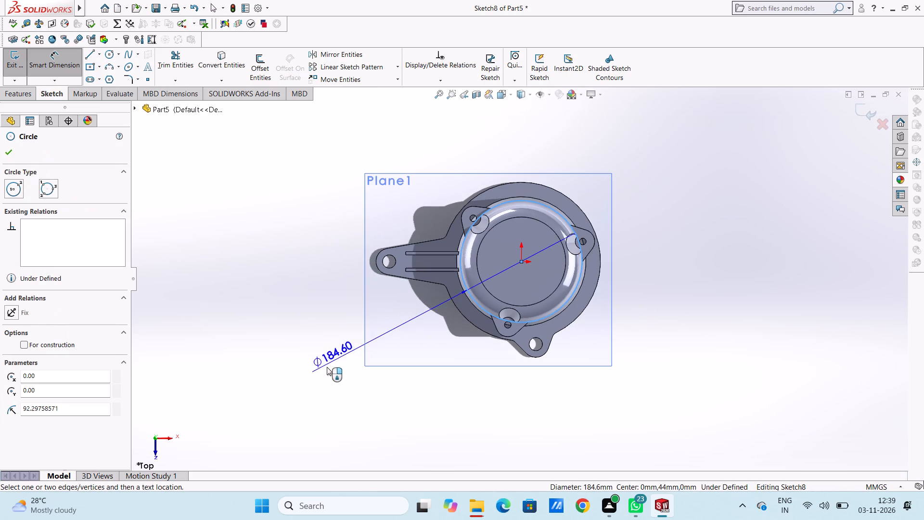
left_click(326, 368)
left_click(284, 356)
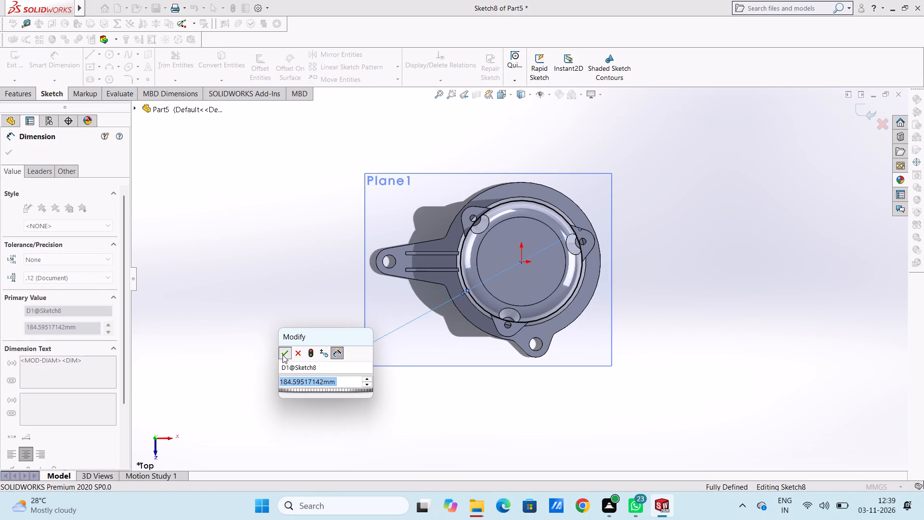
left_click(273, 343)
scroll(514, 226, "down", 2)
scroll(514, 226, "up", 2)
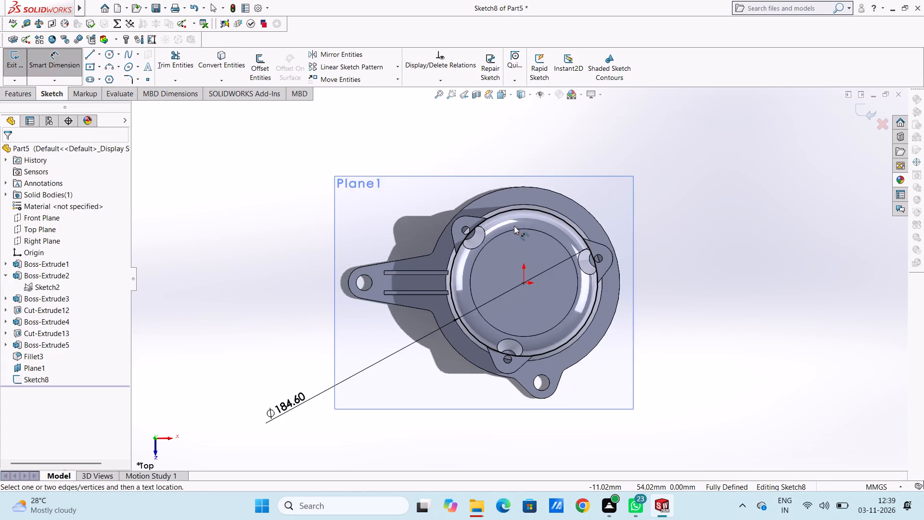
left_click(61, 60)
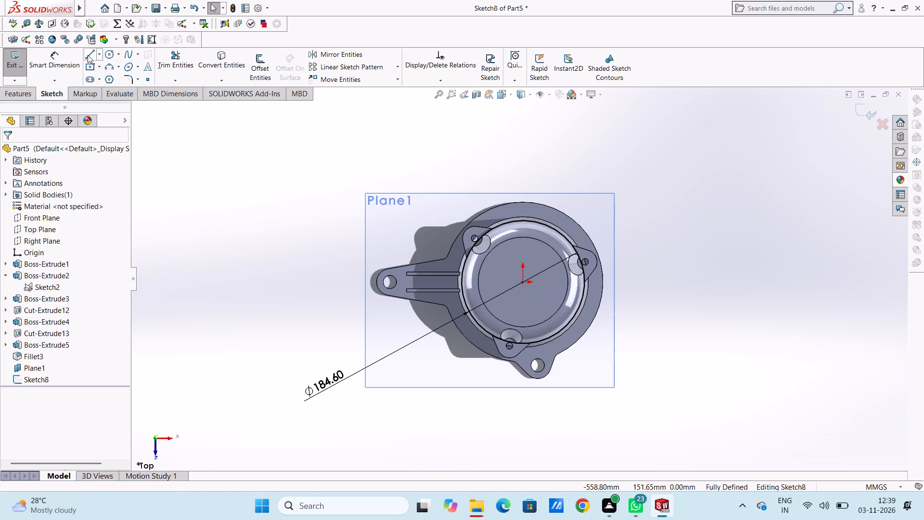
Sketch a vertical line about 92 mm long from the origin up to the circle, and restore the top view.
left_click(88, 55)
scroll(463, 221, "down", 4)
scroll(614, 377, "up", 4)
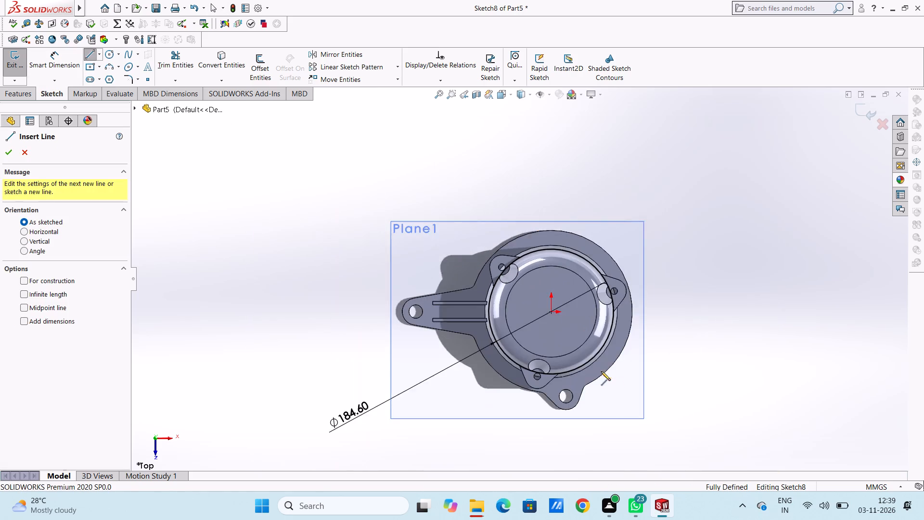
scroll(592, 366, "down", 4)
left_click(489, 230)
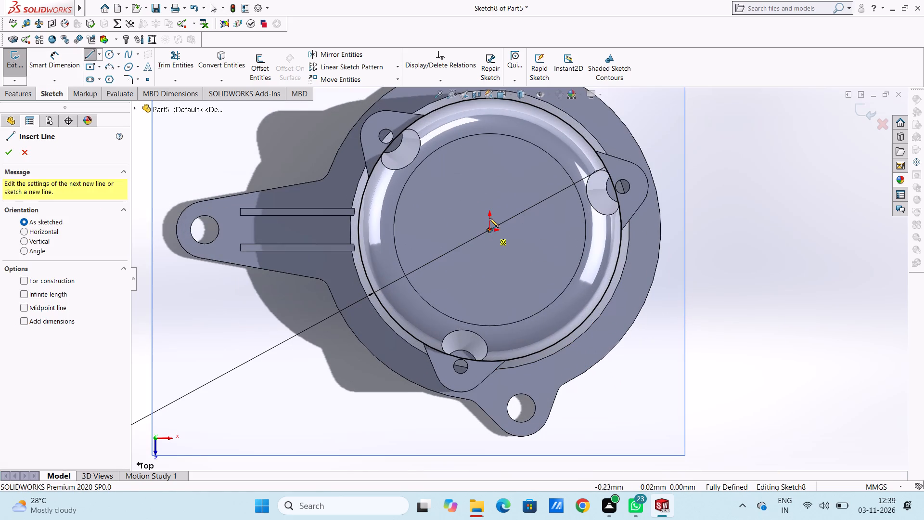
scroll(489, 216, "up", 4)
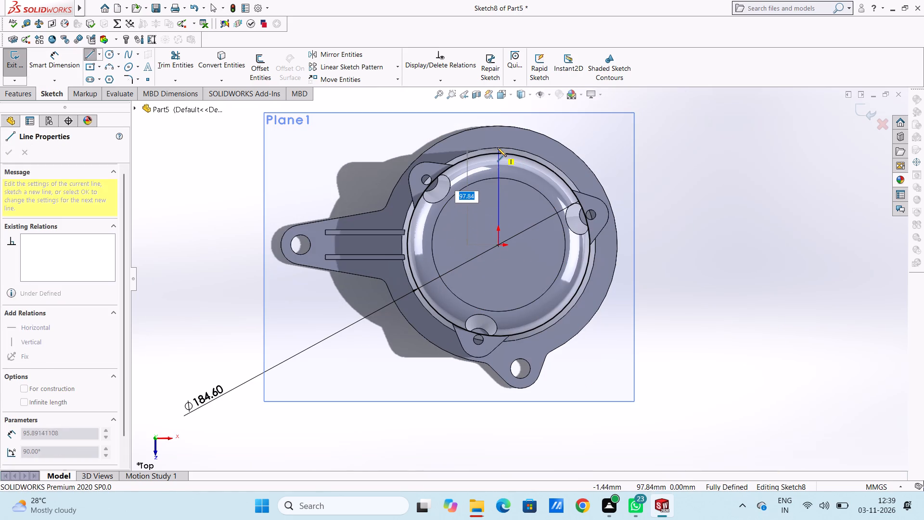
middle_click_drag(498, 147, 499, 161)
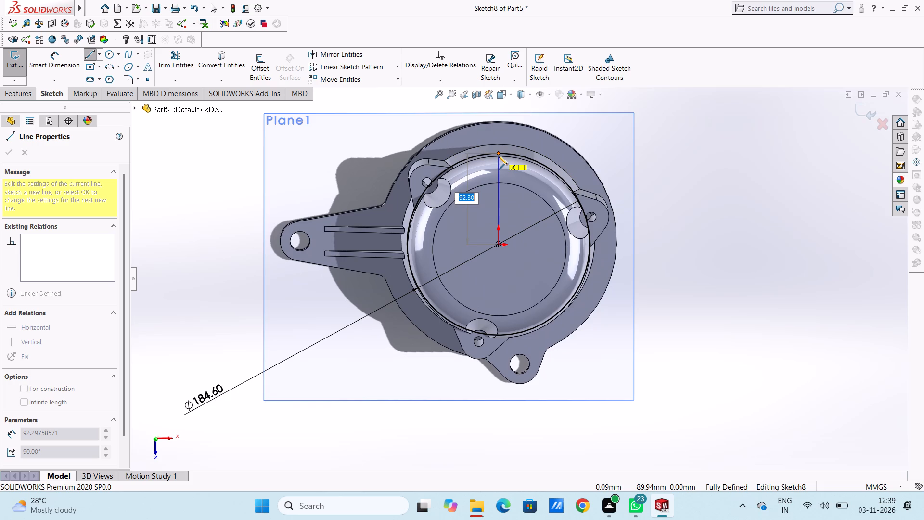
left_click(499, 156)
right_click(698, 146)
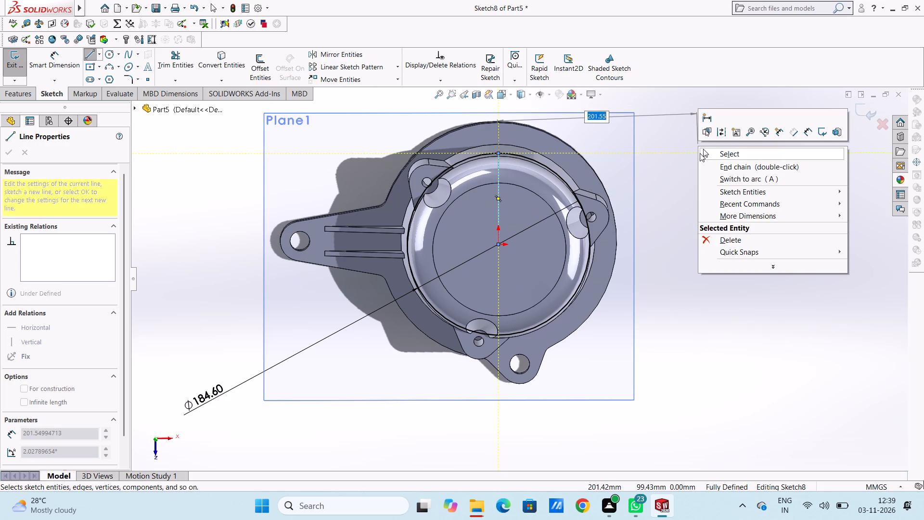
left_click(700, 153)
left_click(690, 168)
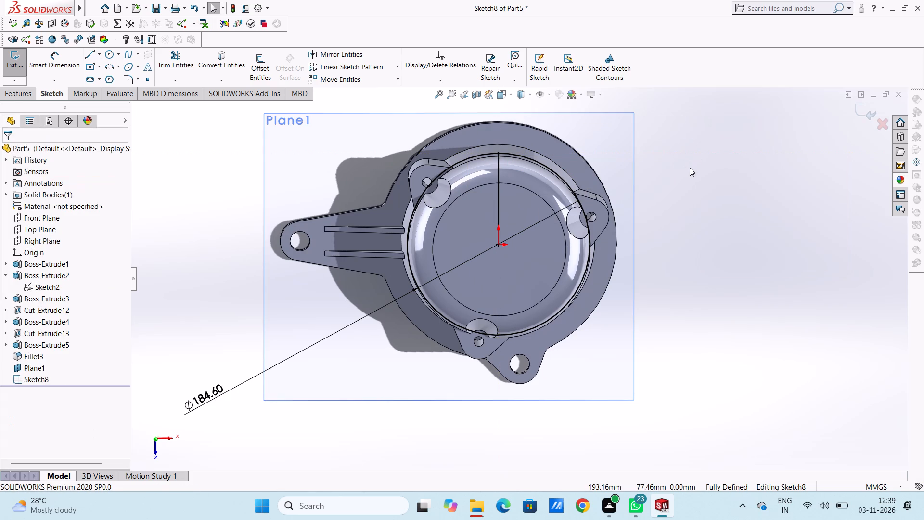
key("ctrl+5")
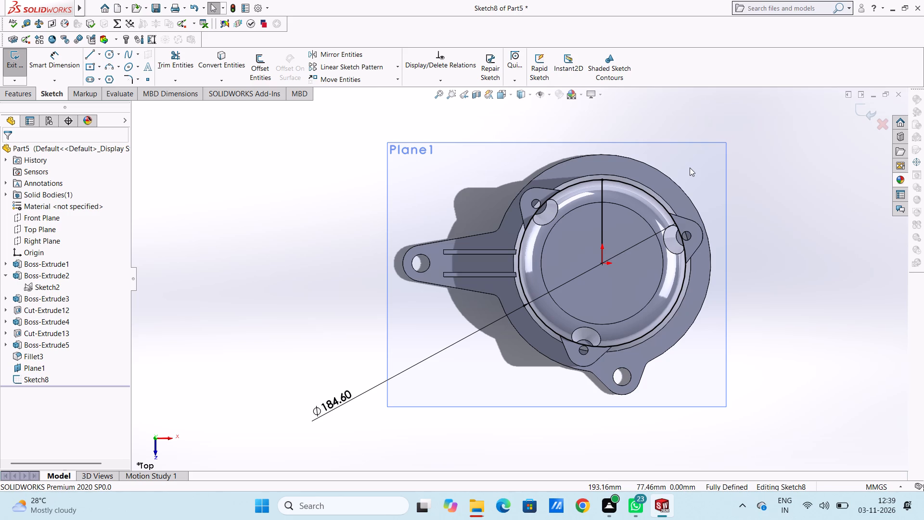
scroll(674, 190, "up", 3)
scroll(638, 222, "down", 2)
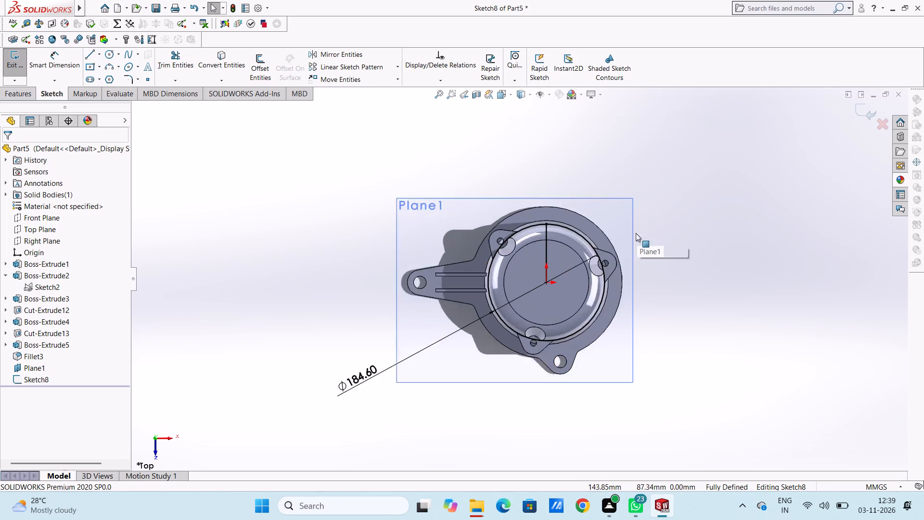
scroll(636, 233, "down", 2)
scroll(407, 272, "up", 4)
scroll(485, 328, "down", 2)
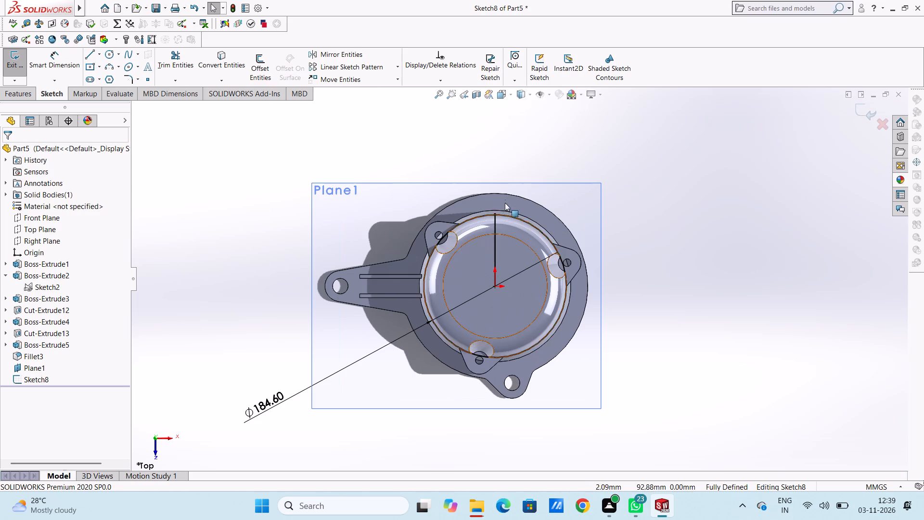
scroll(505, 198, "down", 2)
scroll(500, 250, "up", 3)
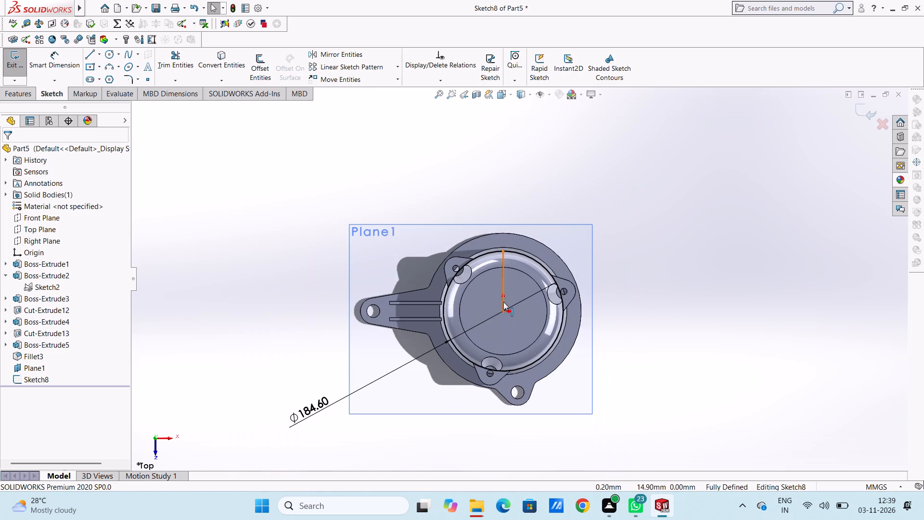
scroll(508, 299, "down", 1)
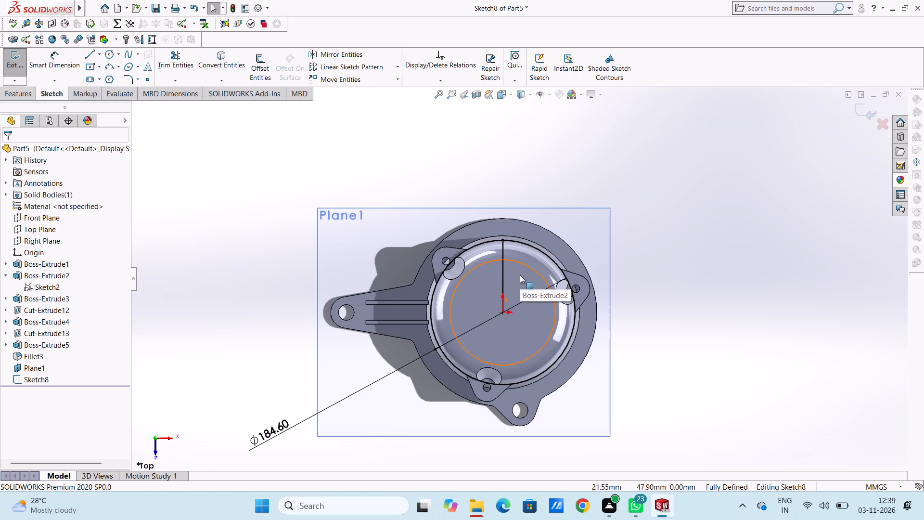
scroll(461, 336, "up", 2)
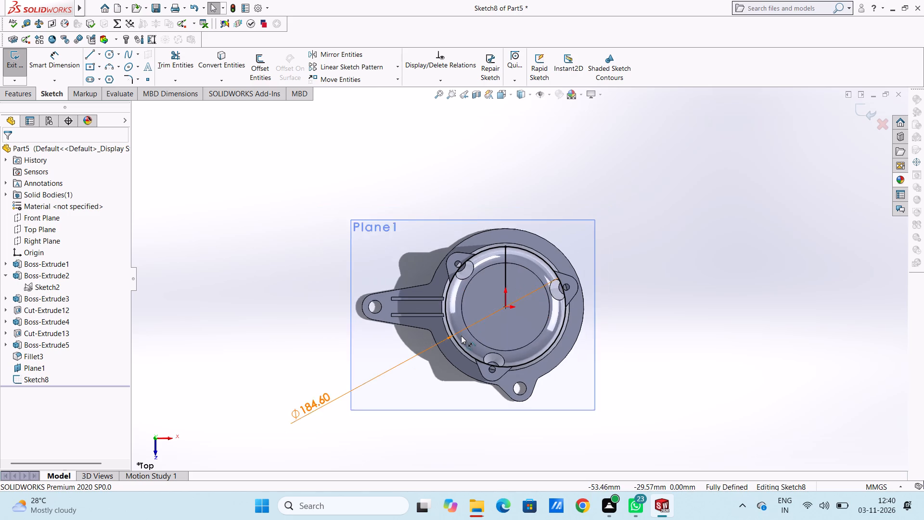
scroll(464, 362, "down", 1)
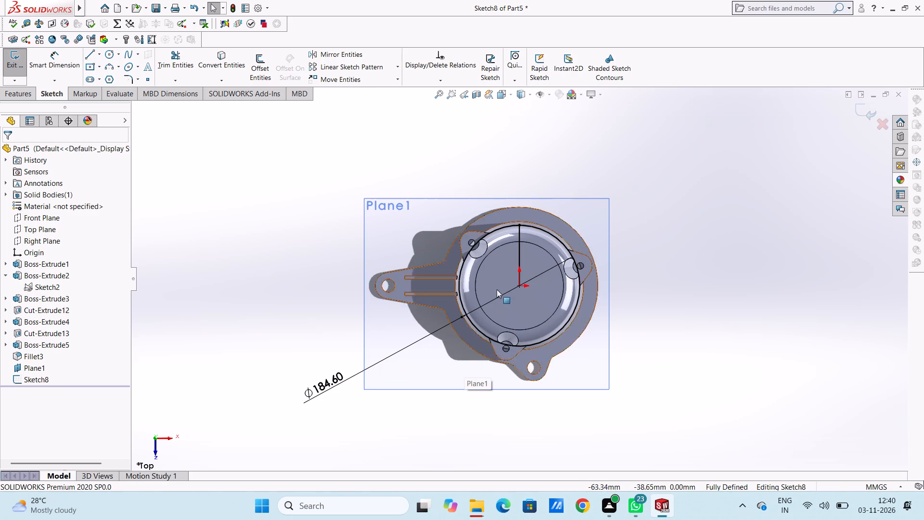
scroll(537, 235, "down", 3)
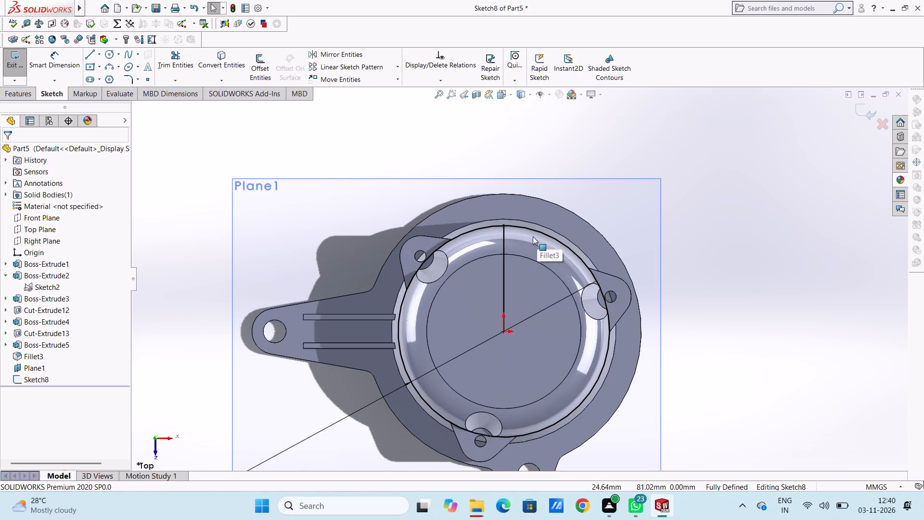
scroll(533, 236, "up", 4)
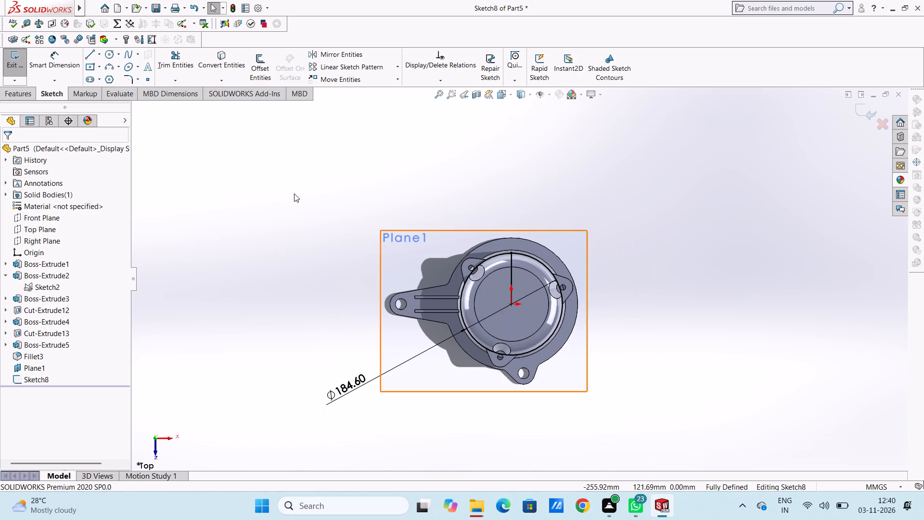
Offset the vertical line bi-directionally by 6 mm with dimensions added, giving a parallel line on each side.
left_click(262, 68)
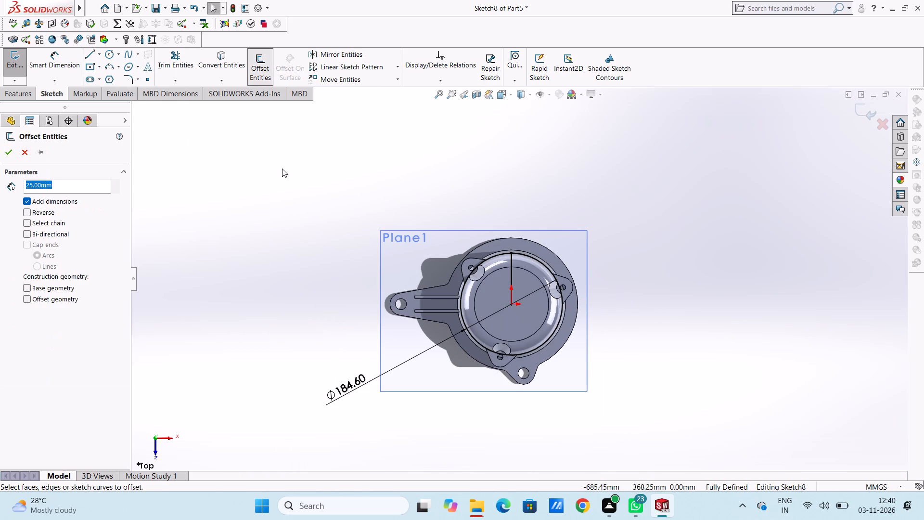
key("6")
key("Return")
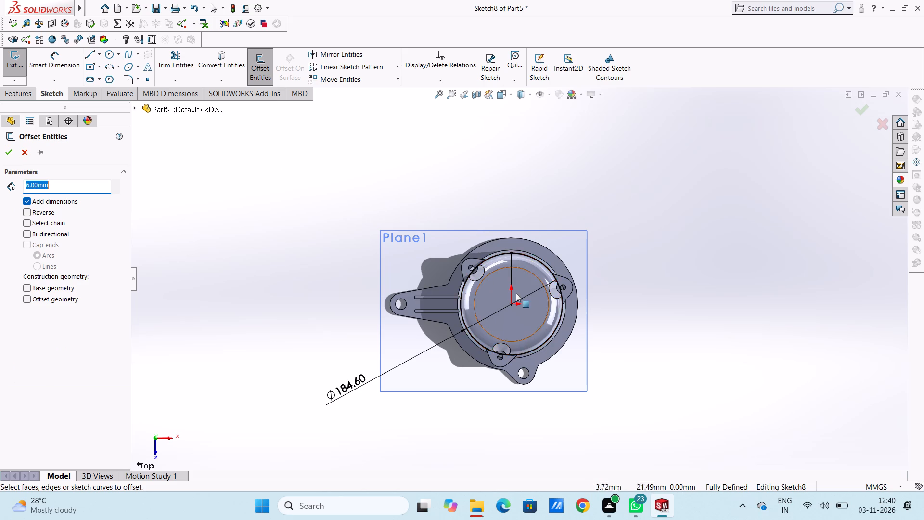
scroll(516, 293, "down", 4)
left_click(28, 235)
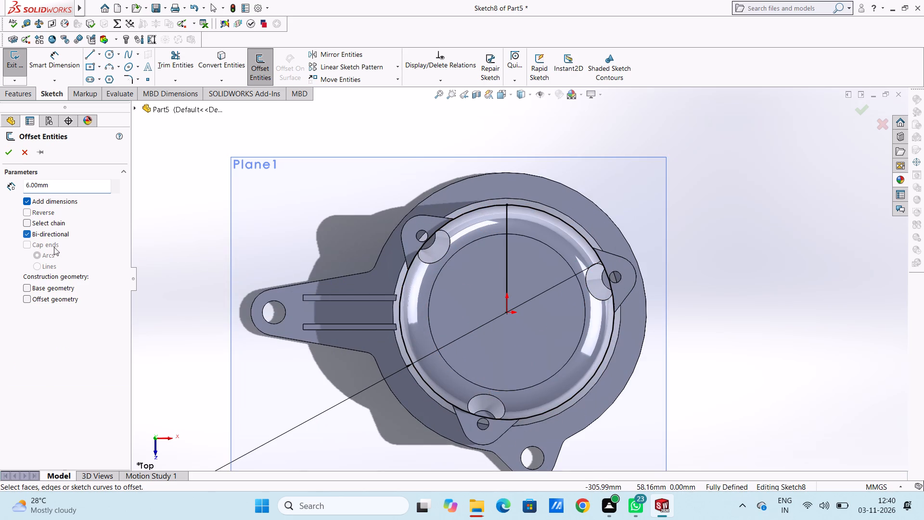
left_click(507, 251)
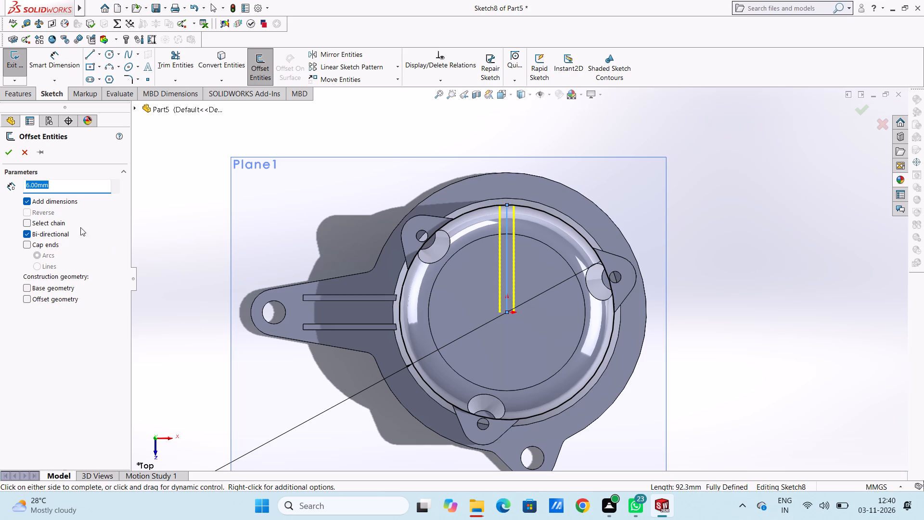
left_click(4, 151)
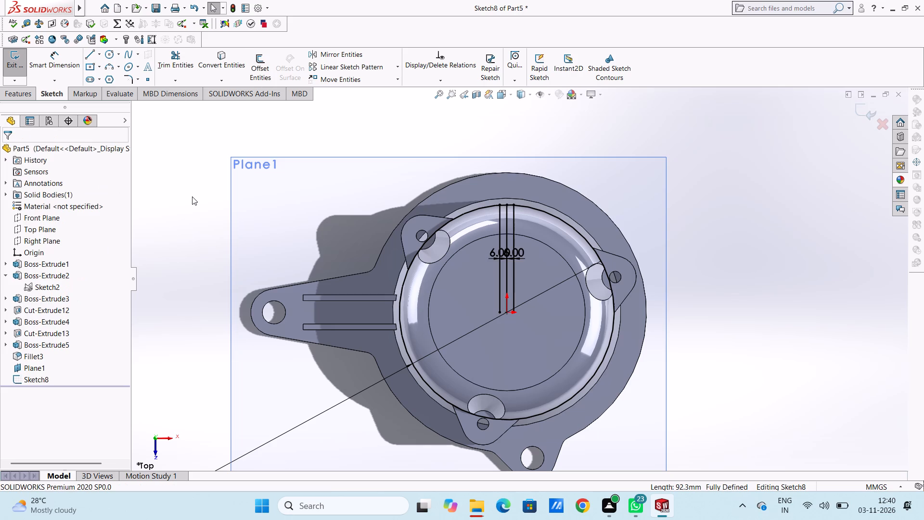
scroll(211, 220, "down", 1)
scroll(599, 268, "down", 4)
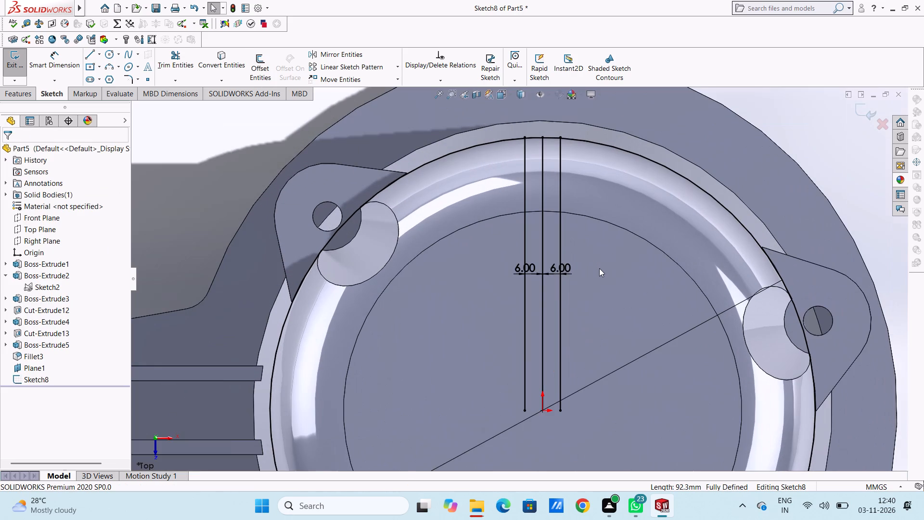
Sketch a 12 mm horizontal line joining the upper endpoints of the two outer vertical lines.
scroll(558, 290, "up", 5)
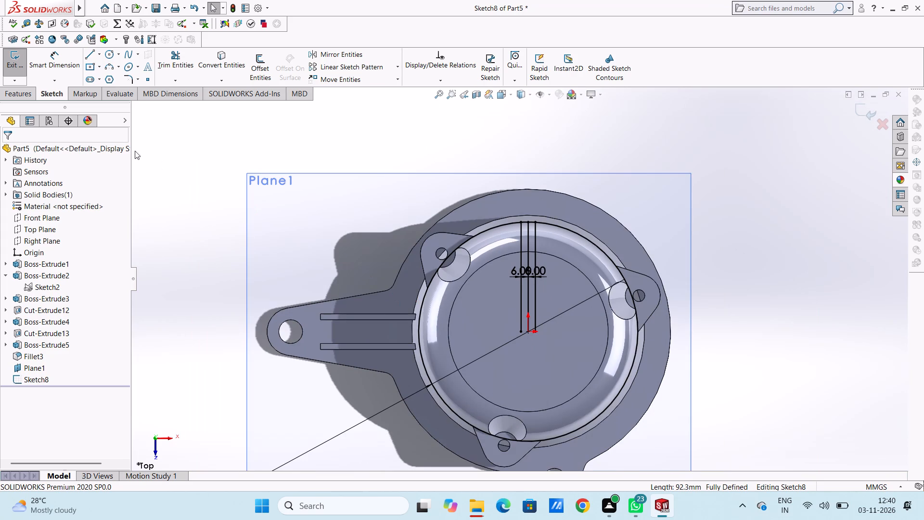
left_click(87, 56)
scroll(546, 249, "down", 3)
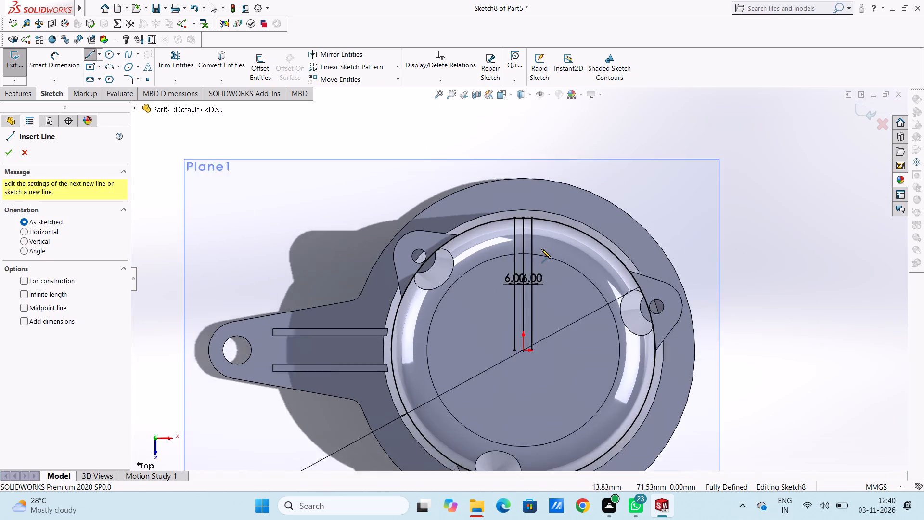
scroll(541, 249, "down", 1)
scroll(497, 202, "down", 9)
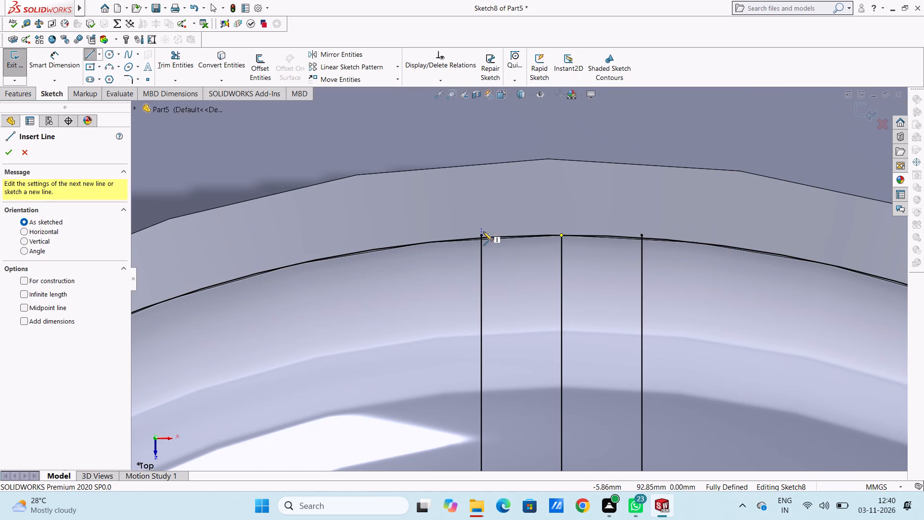
left_click(482, 235)
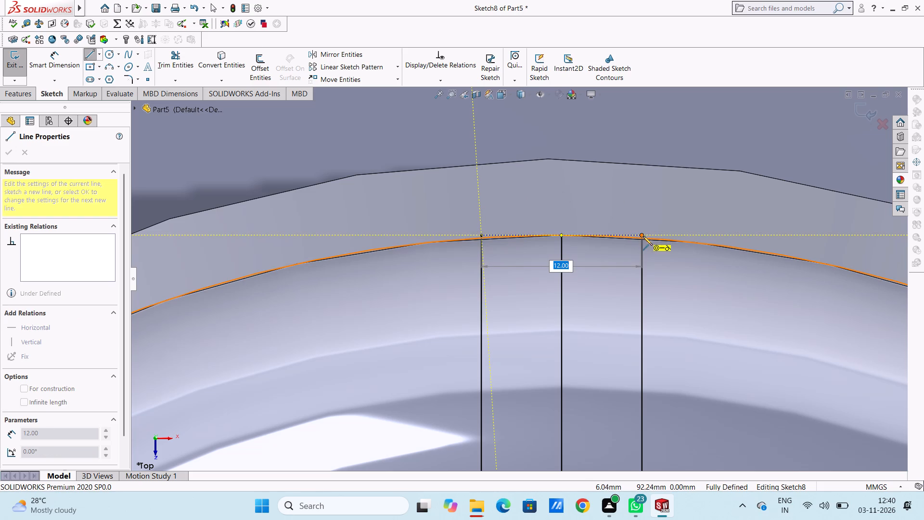
left_click(643, 235)
scroll(673, 193, "up", 10)
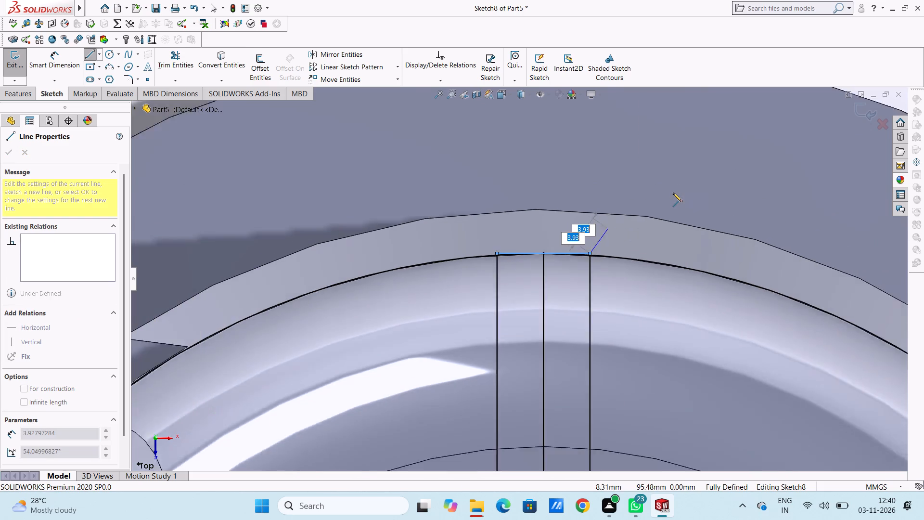
scroll(673, 193, "up", 4)
right_click(701, 114)
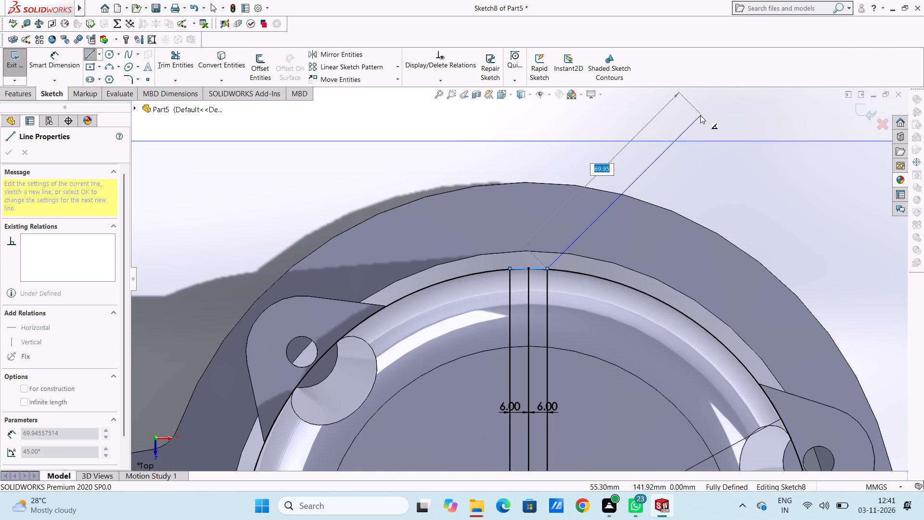
left_click(710, 123)
left_click(665, 124)
Offset the short horizontal line 3 mm toward the origin in one direction only, with the dimension added.
scroll(583, 217, "up", 5)
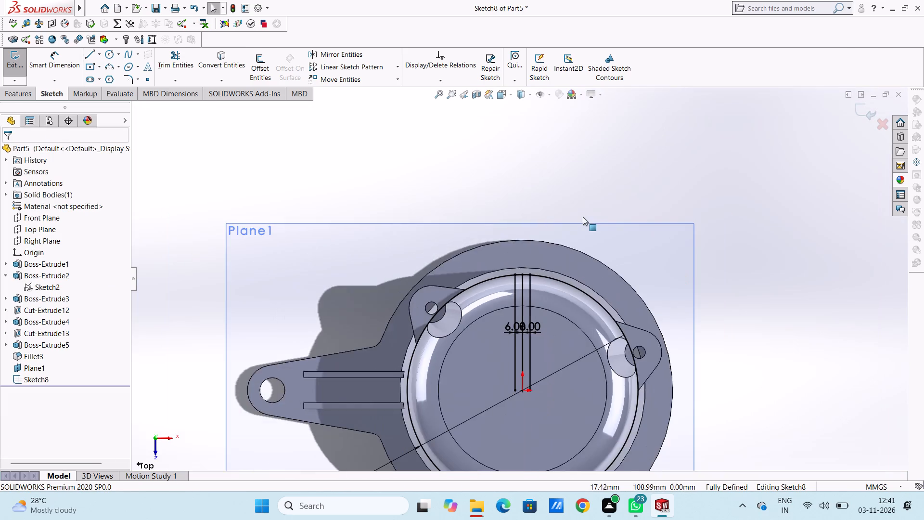
scroll(583, 217, "up", 3)
scroll(515, 324, "down", 3)
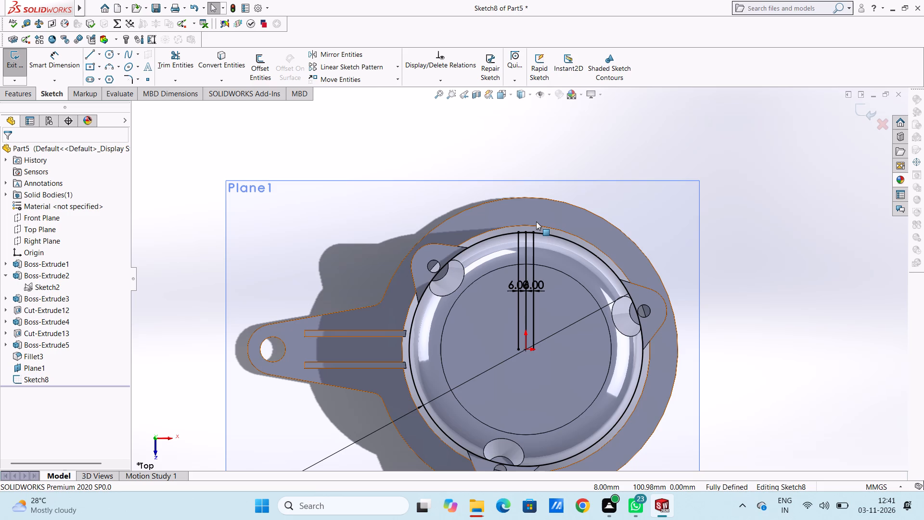
scroll(533, 221, "down", 2)
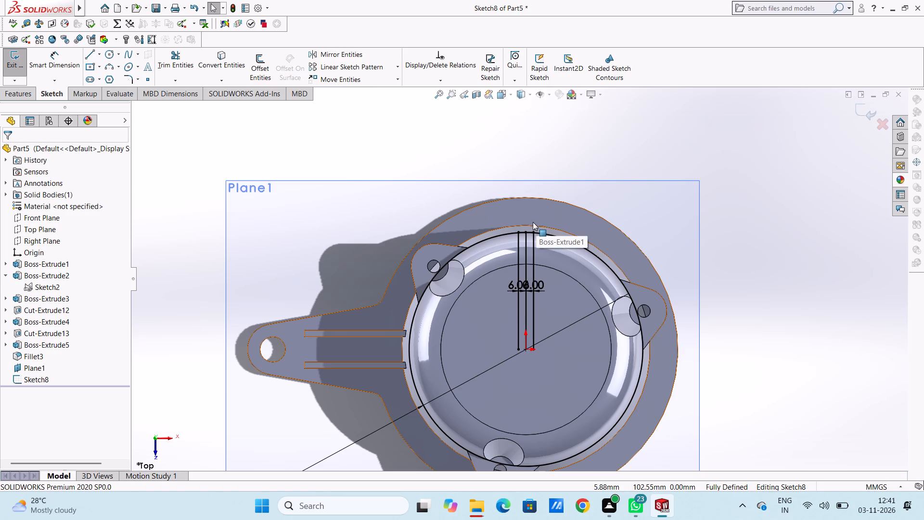
scroll(533, 222, "down", 2)
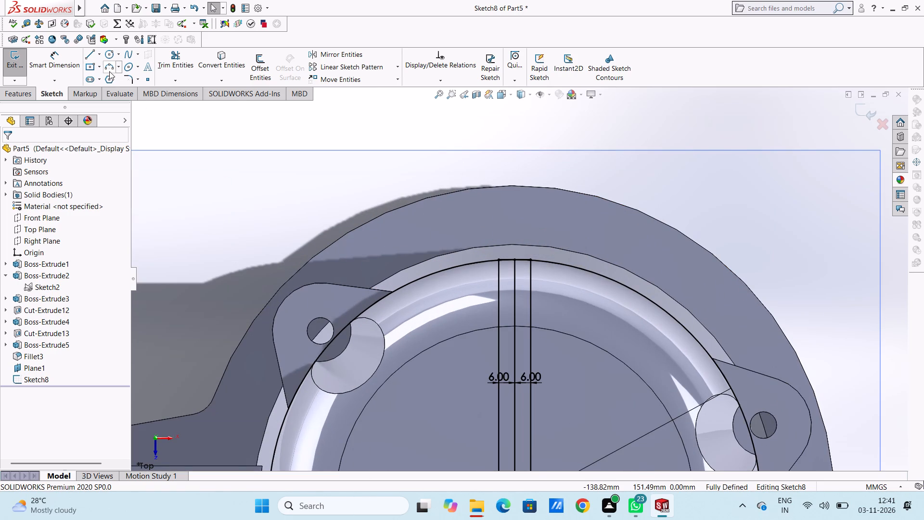
left_click(263, 67)
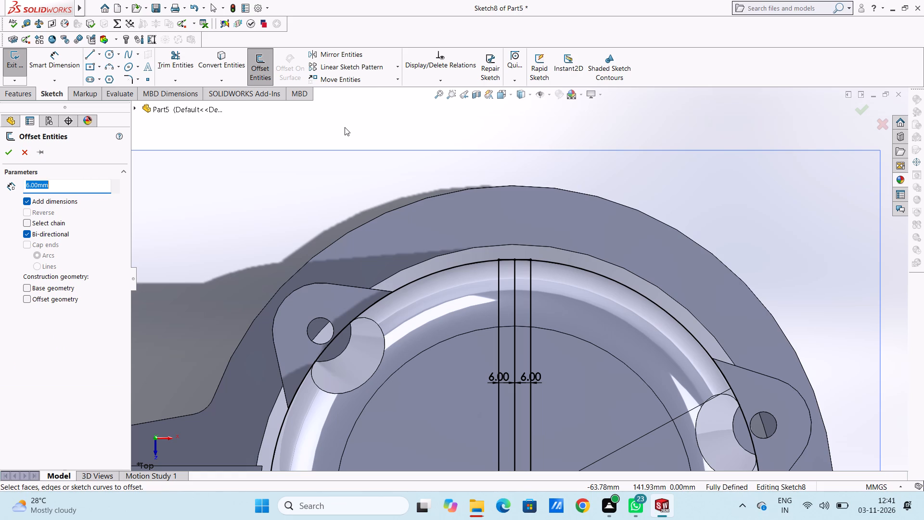
key("3")
key("Return")
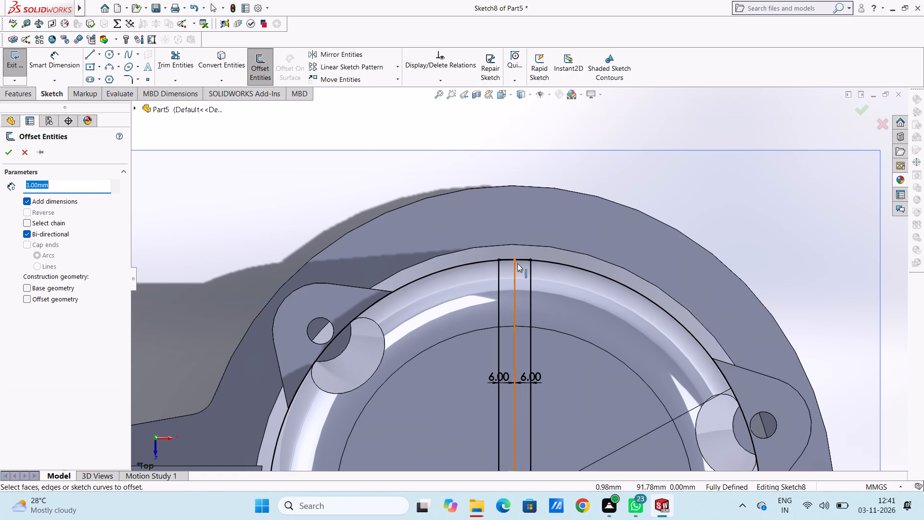
scroll(517, 266, "down", 7)
scroll(478, 254, "down", 3)
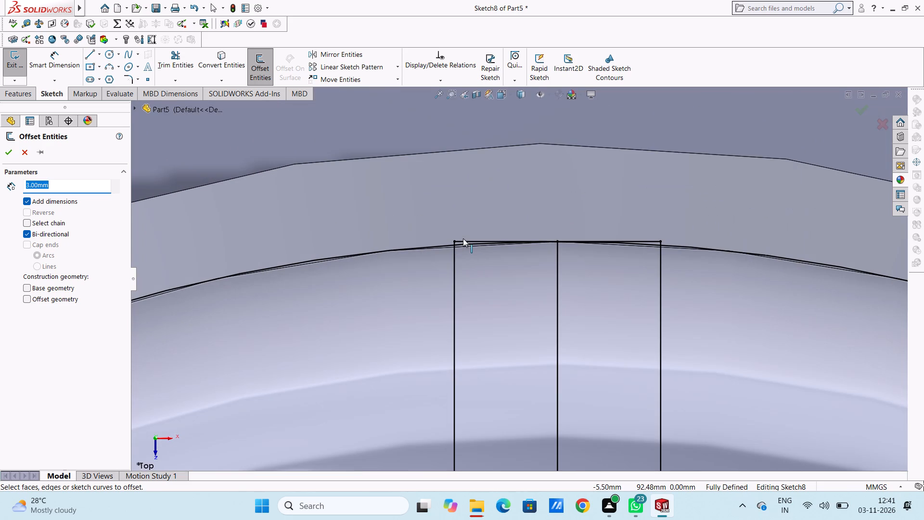
left_click(464, 239)
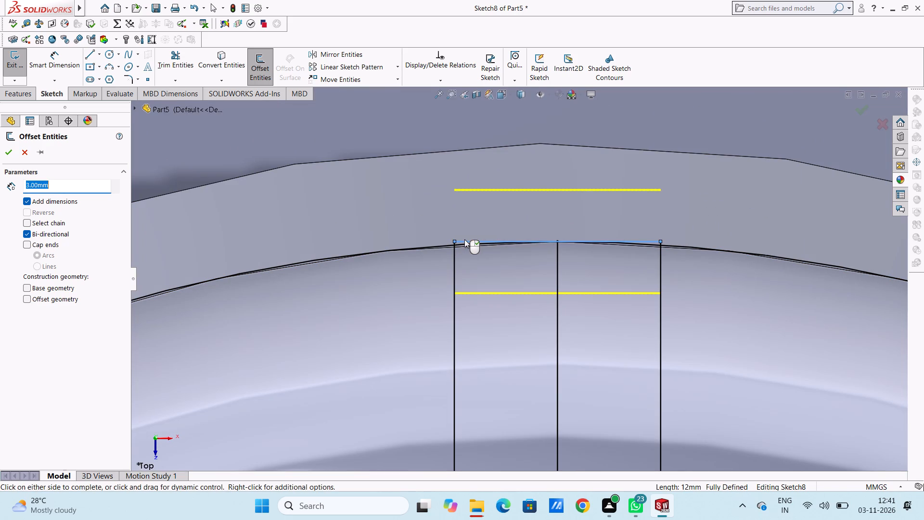
scroll(464, 239, "up", 10)
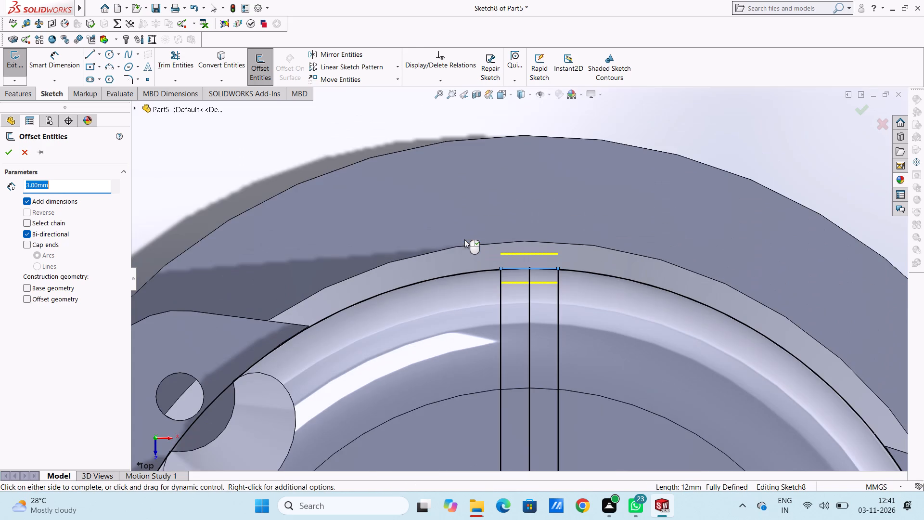
scroll(482, 314, "up", 3)
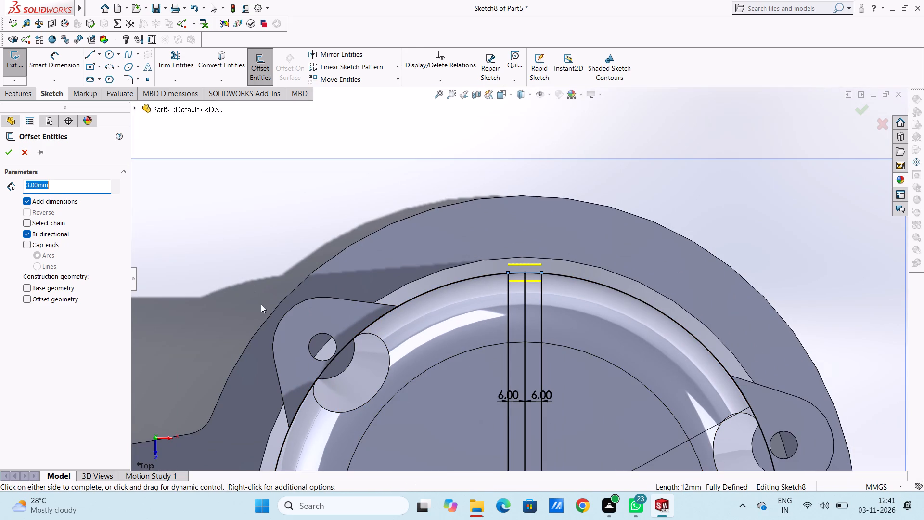
left_click(27, 234)
left_click(10, 153)
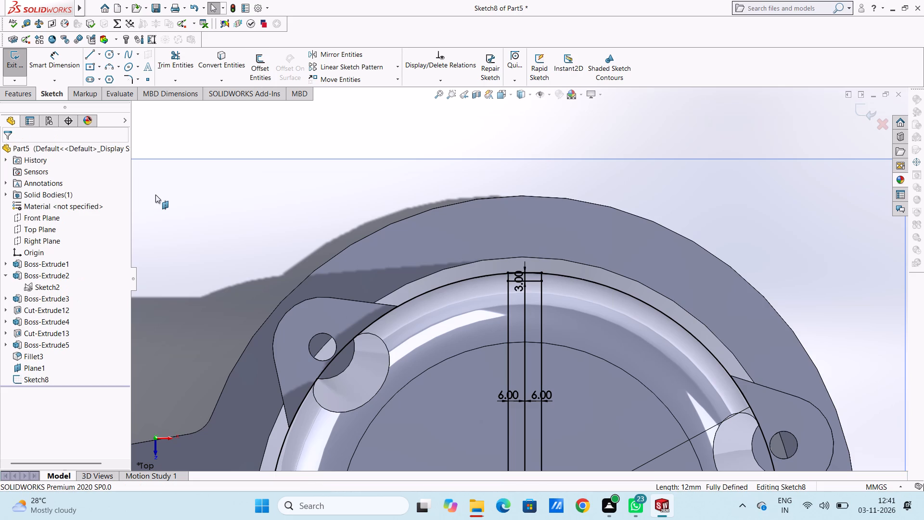
Trim the three vertical lines below the offset line and the centre line's remaining piece between the two horizontal lines.
scroll(215, 195, "up", 5)
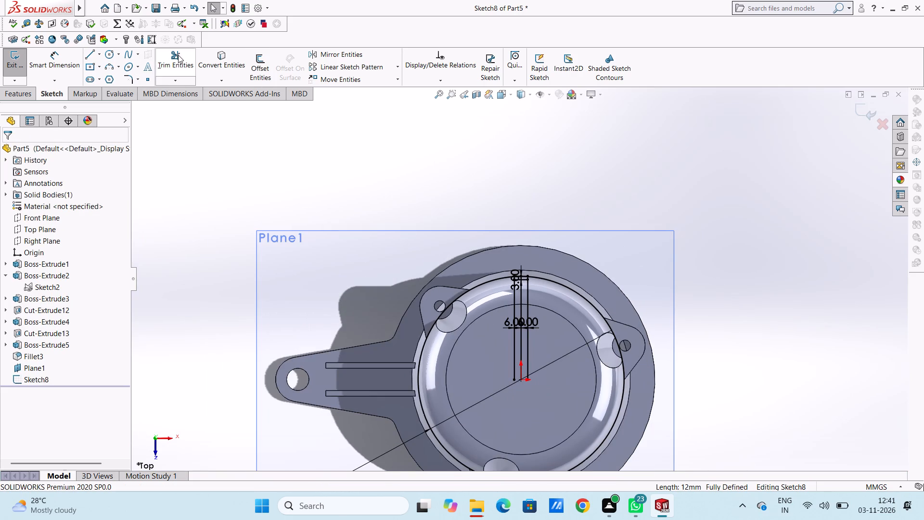
left_click(178, 54)
scroll(517, 331, "down", 4)
left_click(510, 341)
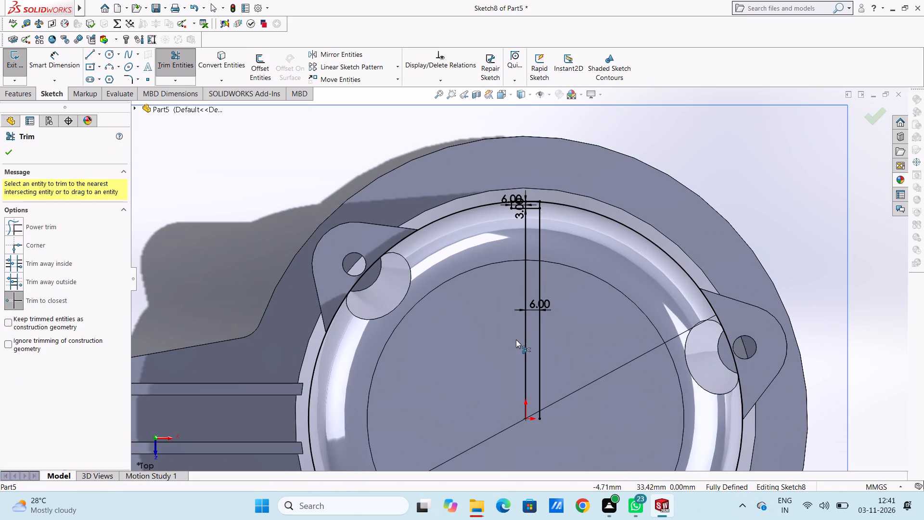
left_click(526, 341)
left_click(541, 336)
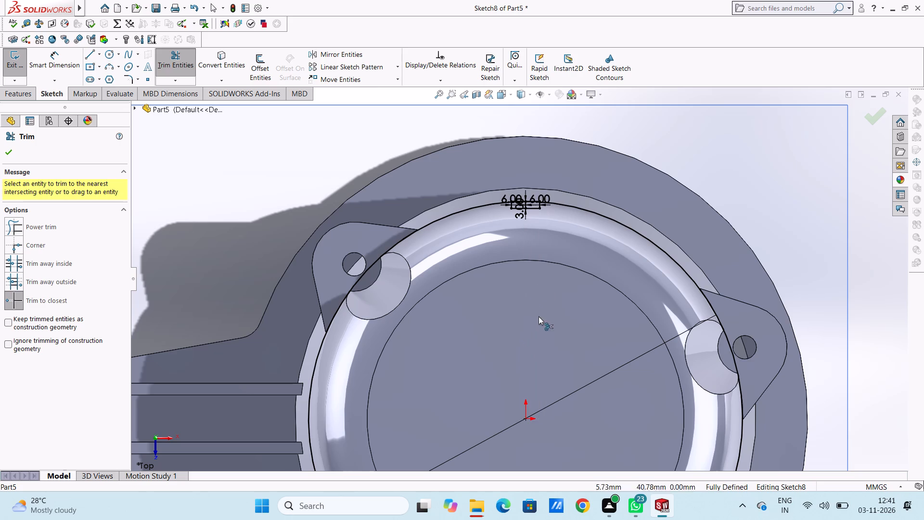
scroll(530, 206, "down", 7)
left_click(506, 255)
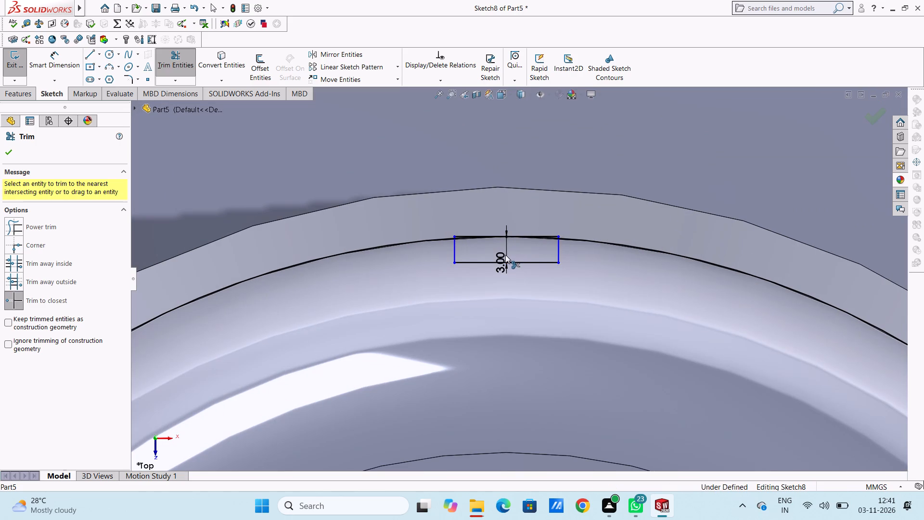
Trim away the whole construction circle, leaving only the small 12 by 3 mm rectangle.
scroll(504, 247, "down", 5)
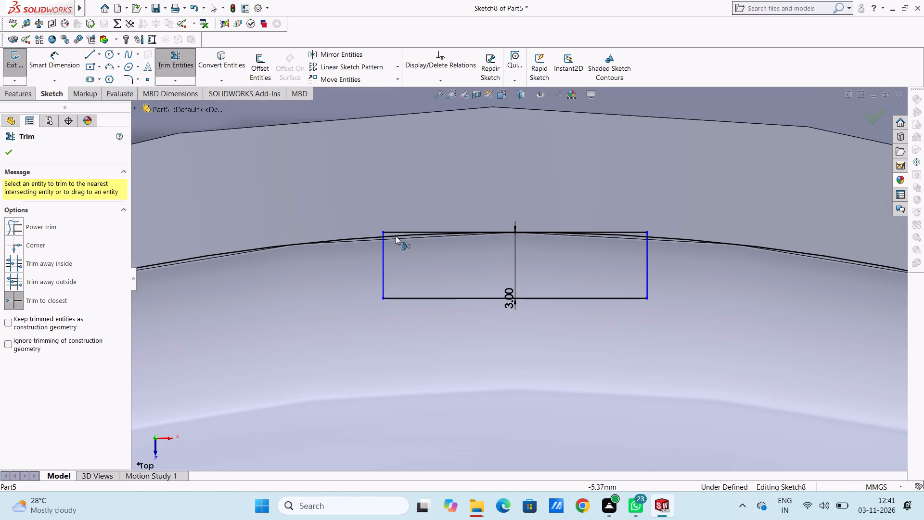
left_click(396, 236)
left_click(616, 235)
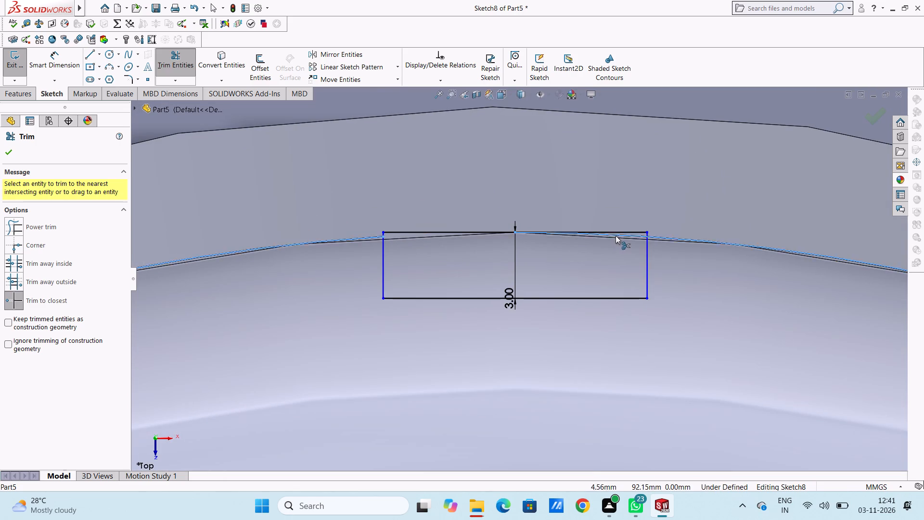
left_click(677, 240)
scroll(677, 240, "up", 7)
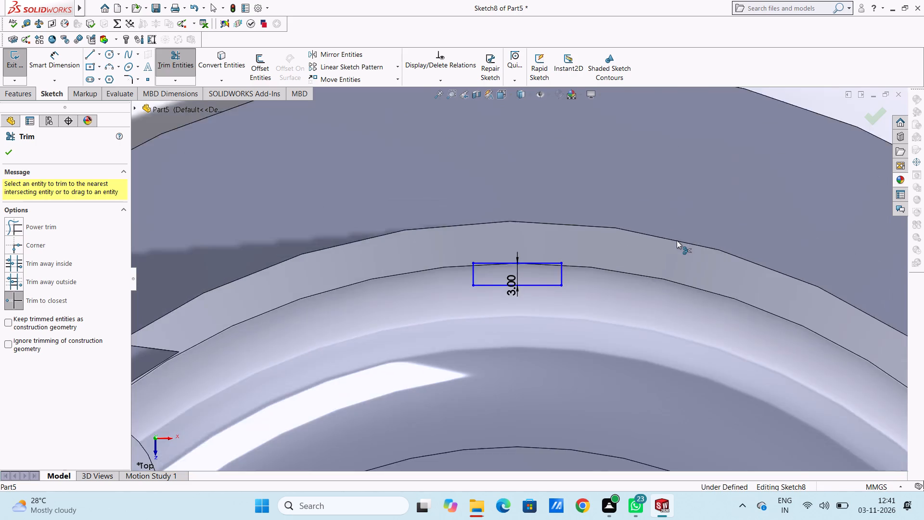
scroll(677, 240, "up", 11)
scroll(537, 375, "down", 2)
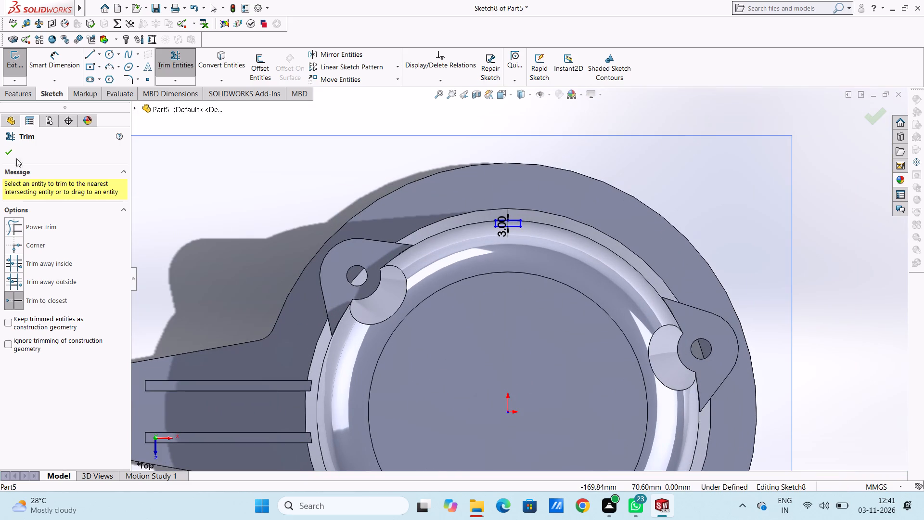
left_click(12, 155)
Delete the 3 mm offset dimension from the small rectangle.
left_click(254, 208)
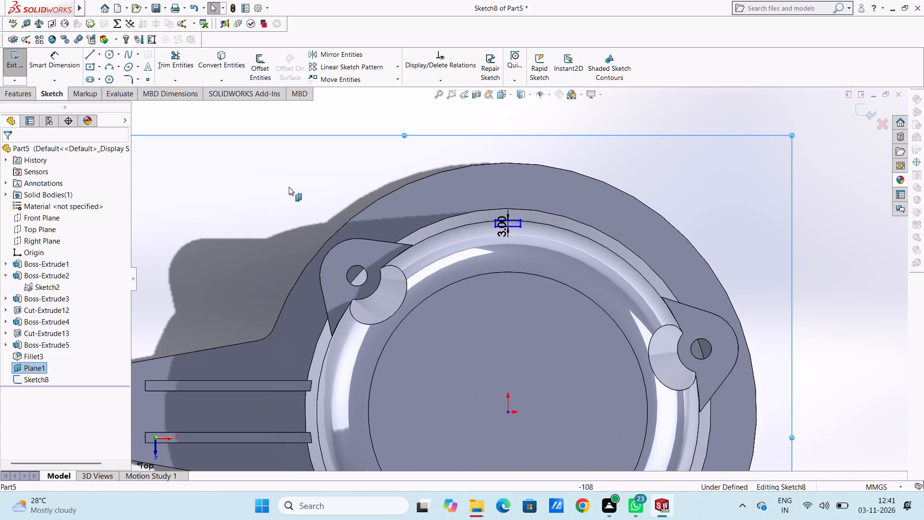
scroll(293, 185, "up", 4)
left_click(376, 165)
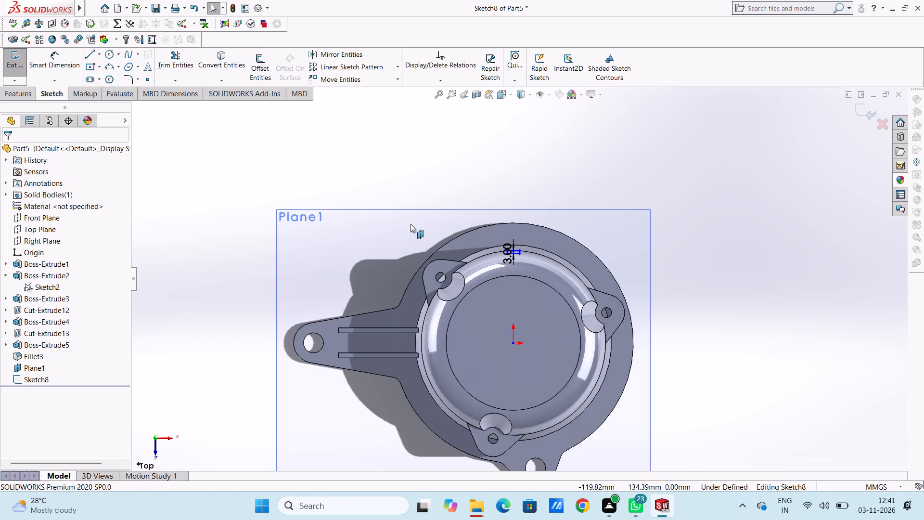
scroll(527, 278, "down", 4)
left_click(488, 229)
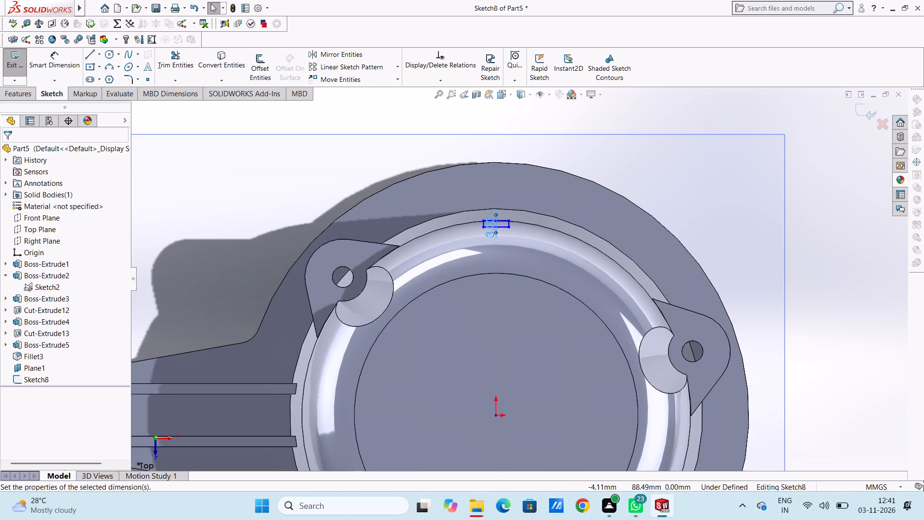
scroll(544, 195, "up", 5)
right_click(597, 162)
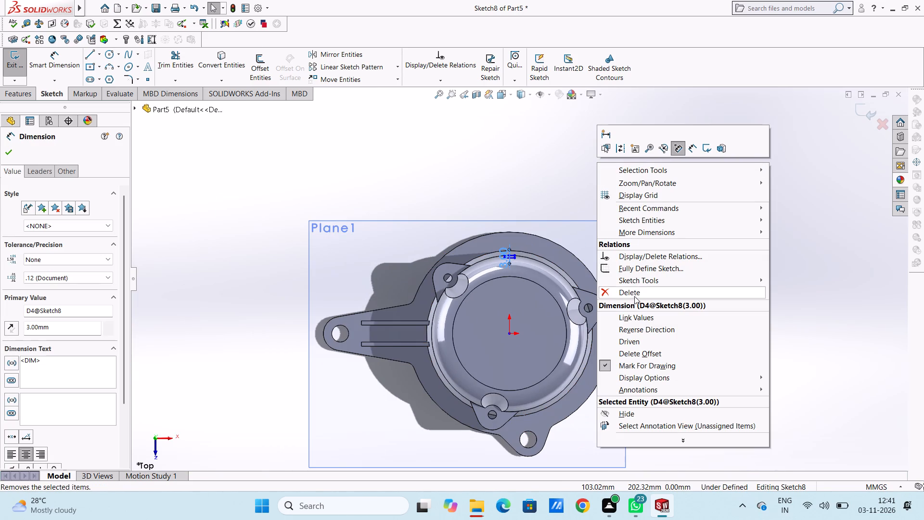
left_click(632, 289)
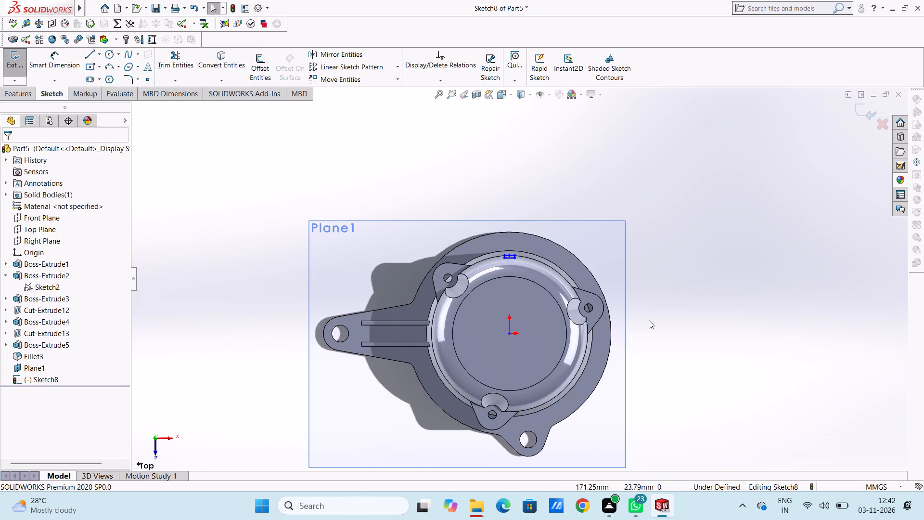
Dimension the vertical distance between the origin and the small rectangle's lower horizontal line, keeping the measured value.
scroll(497, 339, "down", 2)
left_click(202, 254)
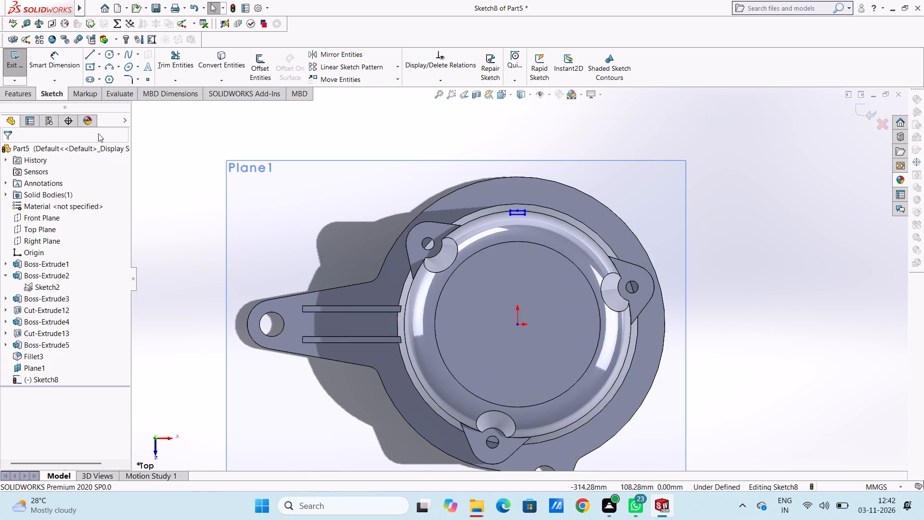
left_click(63, 63)
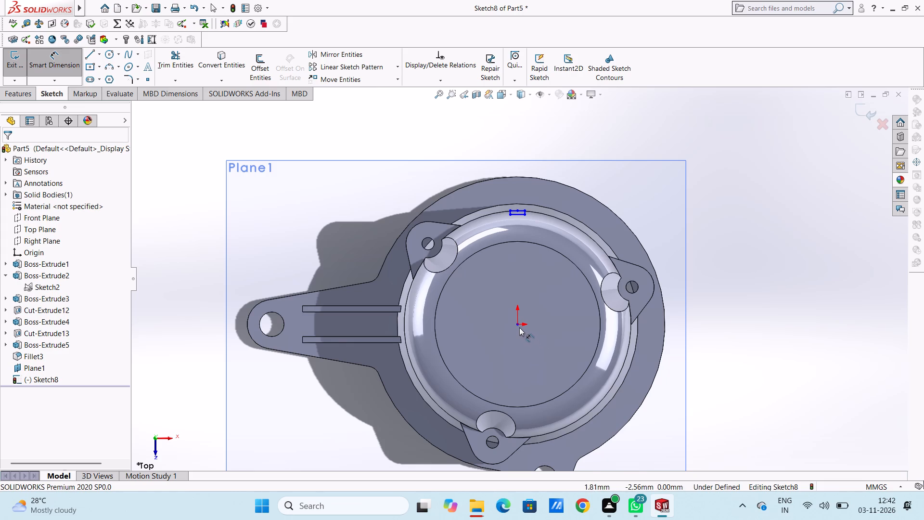
left_click(518, 326)
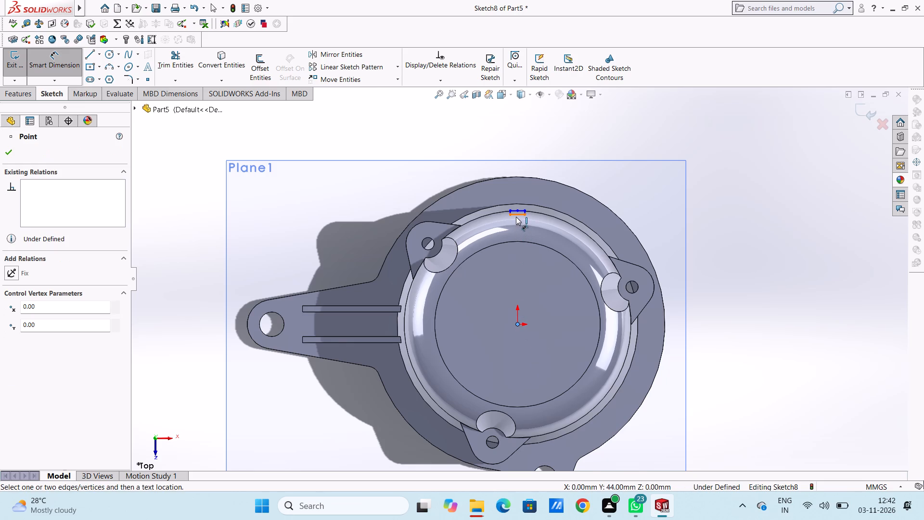
left_click(516, 217)
scroll(813, 280, "up", 3)
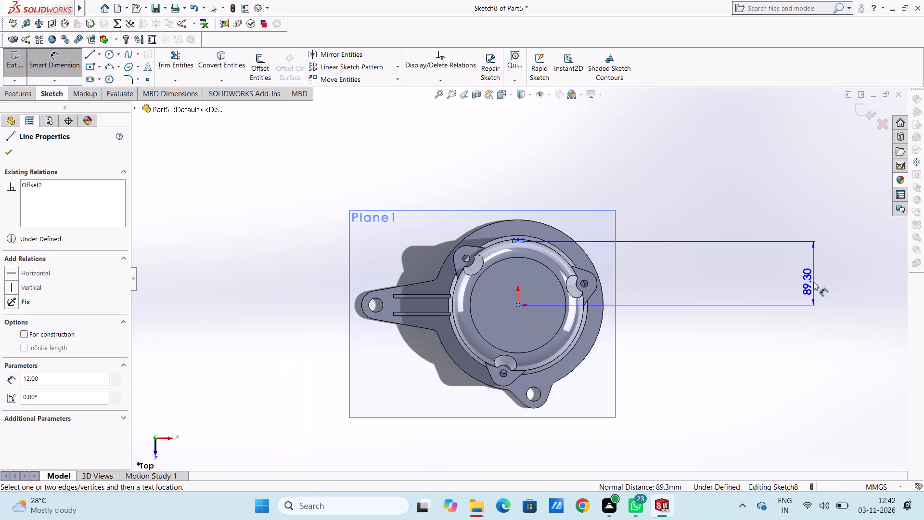
left_click(813, 282)
left_click(770, 267)
left_click(729, 273)
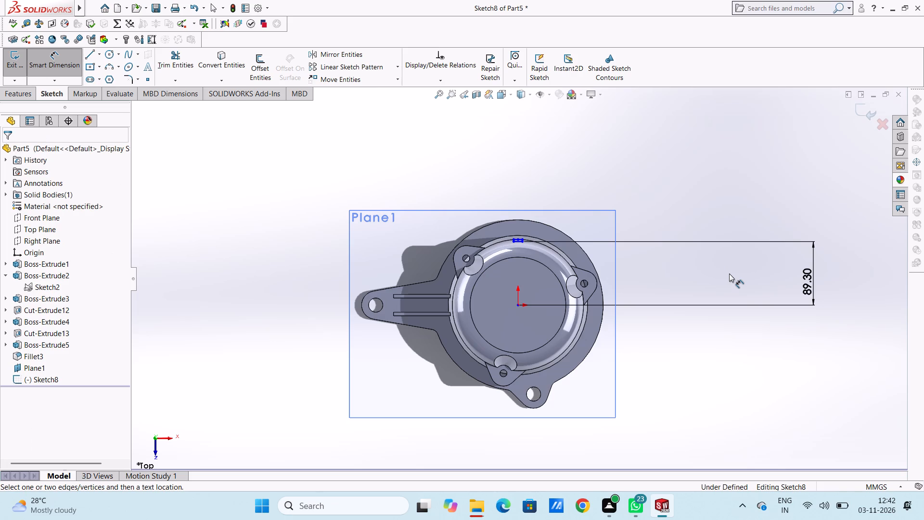
Dimension the horizontal distance from the origin to the small rectangle's right side, keeping the measured value.
scroll(565, 271, "down", 1)
scroll(500, 293, "down", 2)
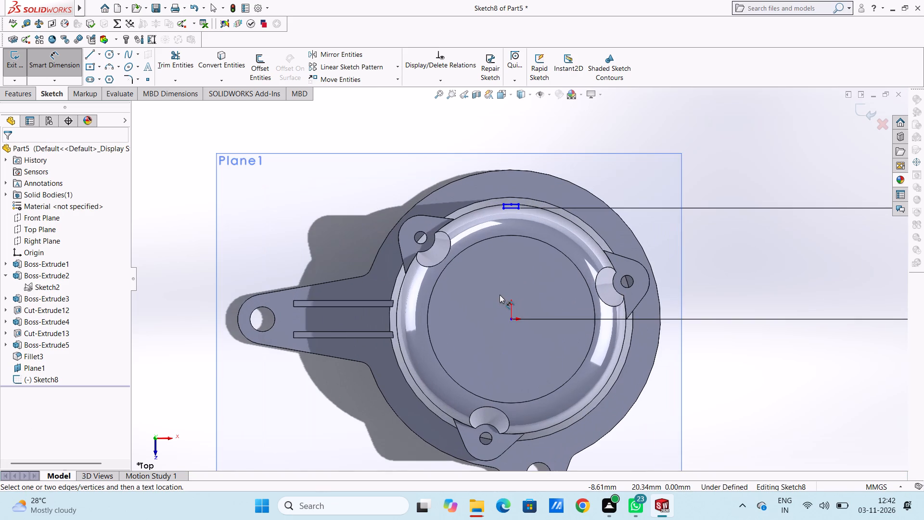
scroll(500, 320, "down", 2)
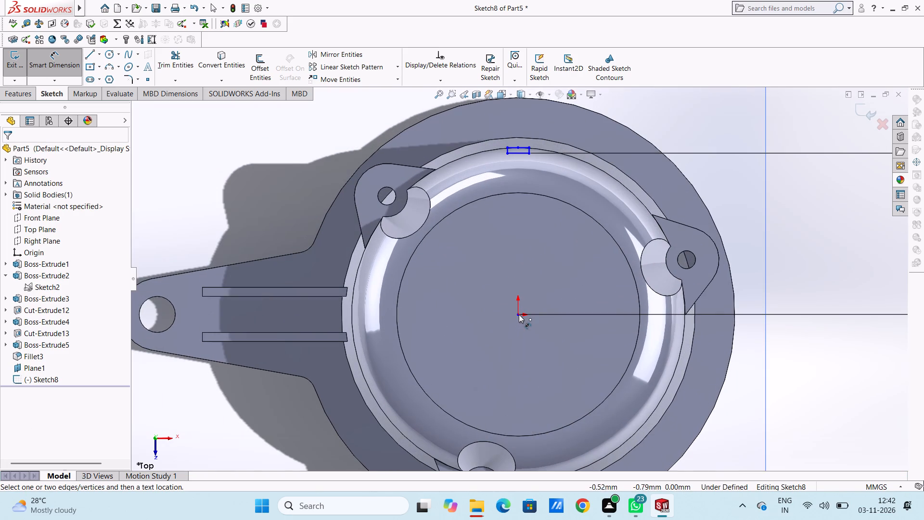
left_click(517, 315)
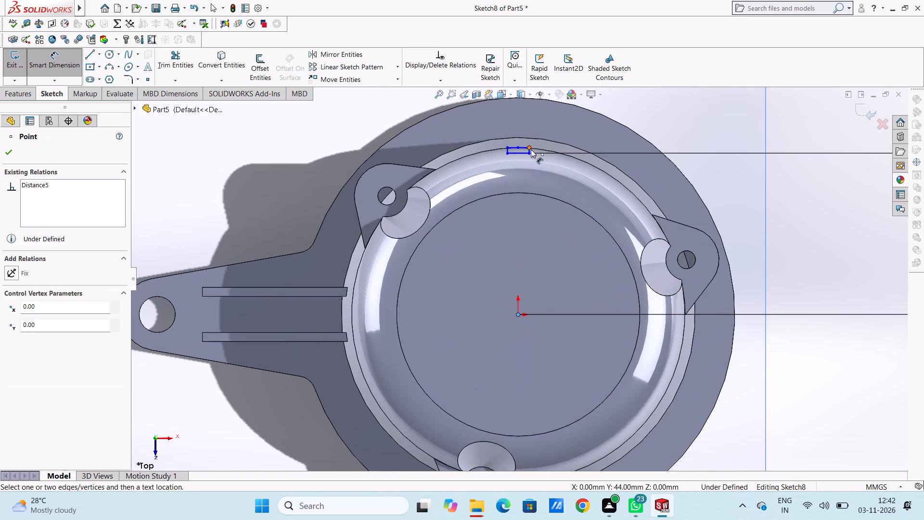
left_click(530, 152)
scroll(508, 137, "up", 5)
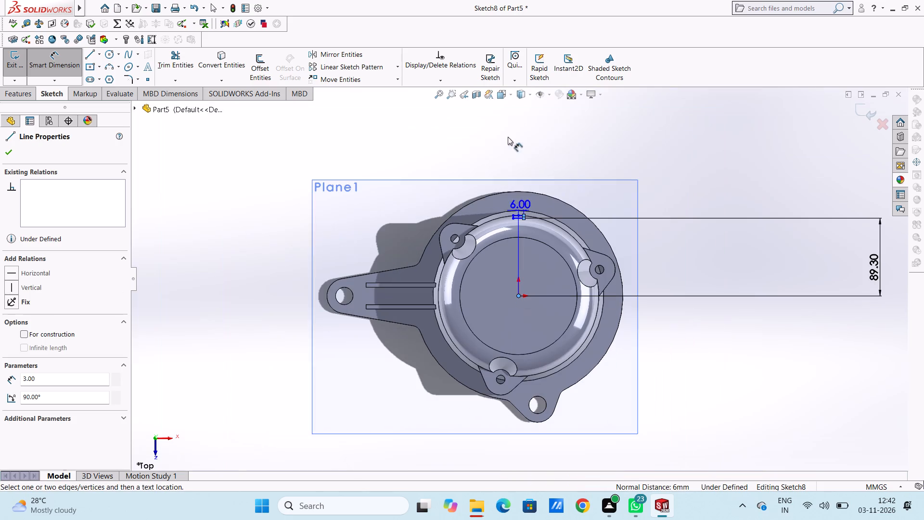
left_click(650, 132)
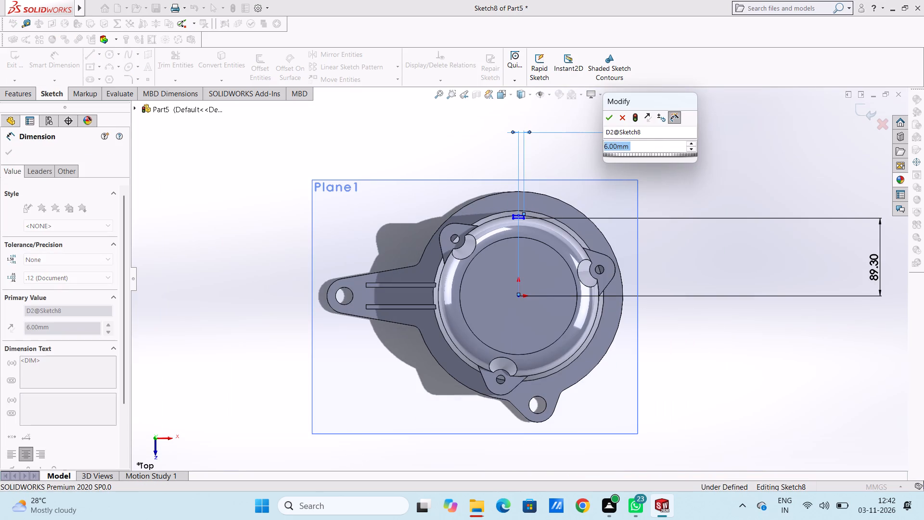
left_click(606, 117)
left_click(584, 122)
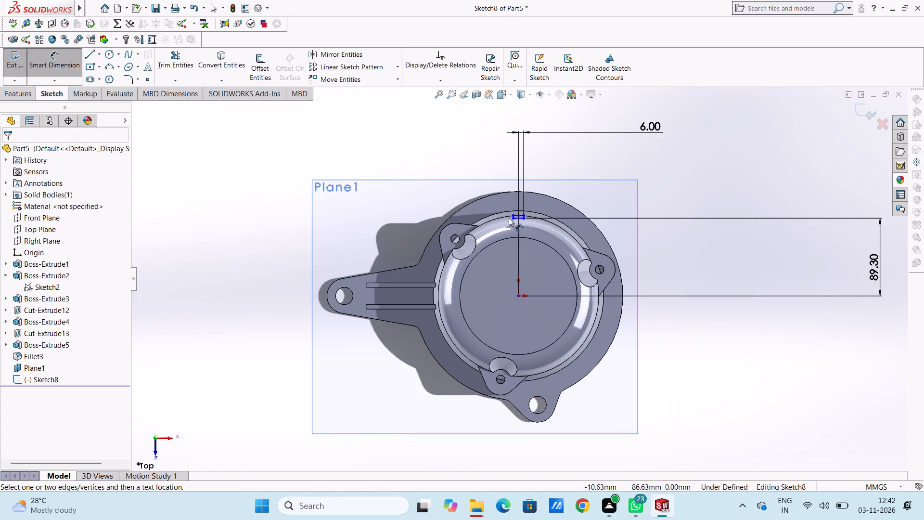
Dimension the horizontal distance from the small rectangle's left side to the origin, keeping the measured value.
scroll(525, 223, "down", 6)
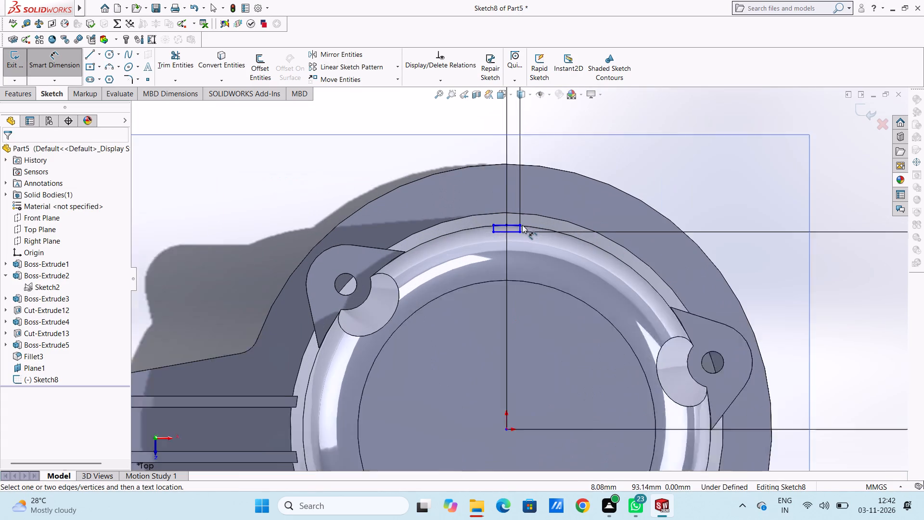
left_click(488, 234)
scroll(495, 286, "up", 5)
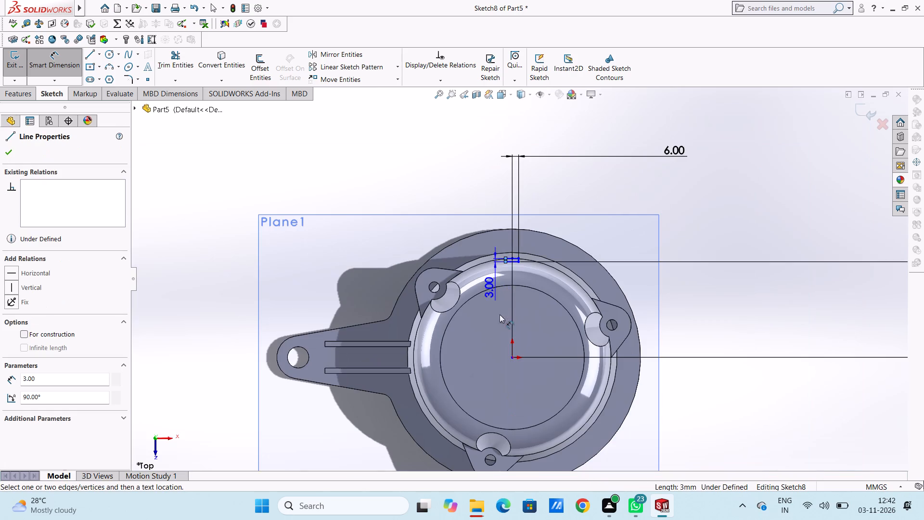
left_click(513, 357)
scroll(486, 387, "up", 5)
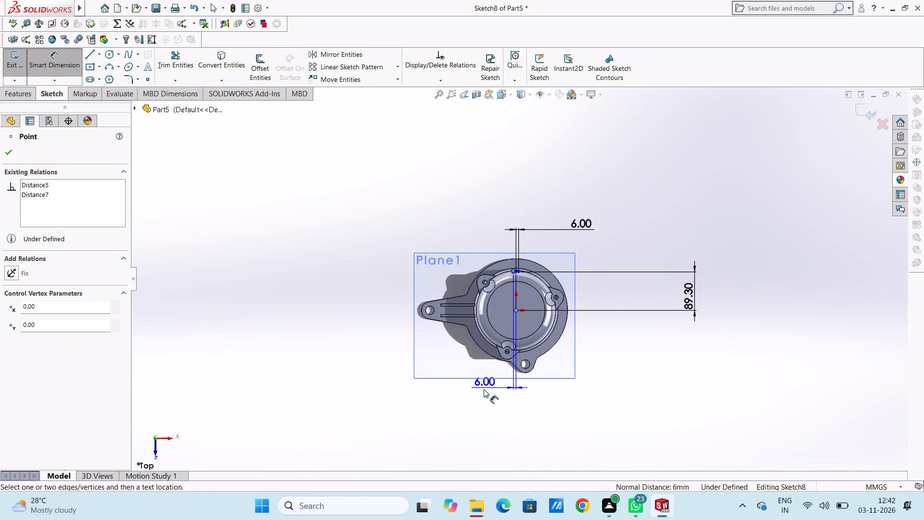
left_click(466, 417)
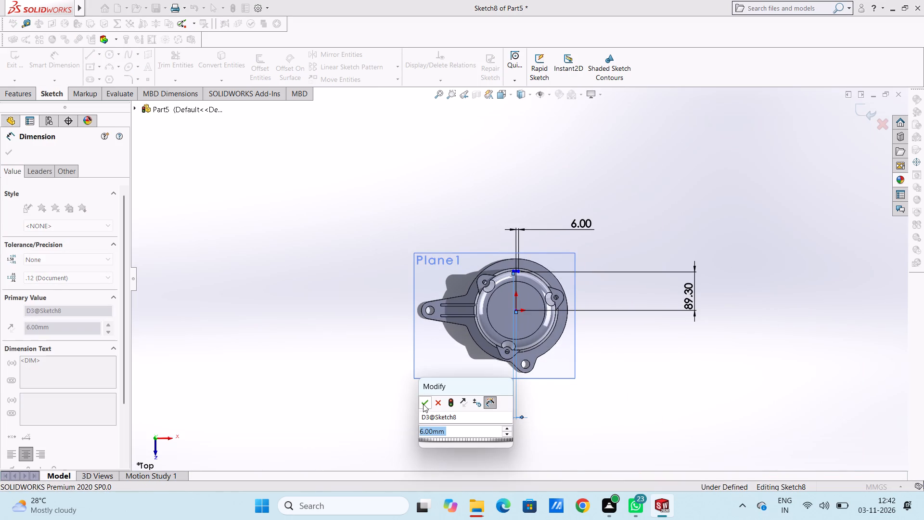
left_click(423, 403)
left_click(406, 403)
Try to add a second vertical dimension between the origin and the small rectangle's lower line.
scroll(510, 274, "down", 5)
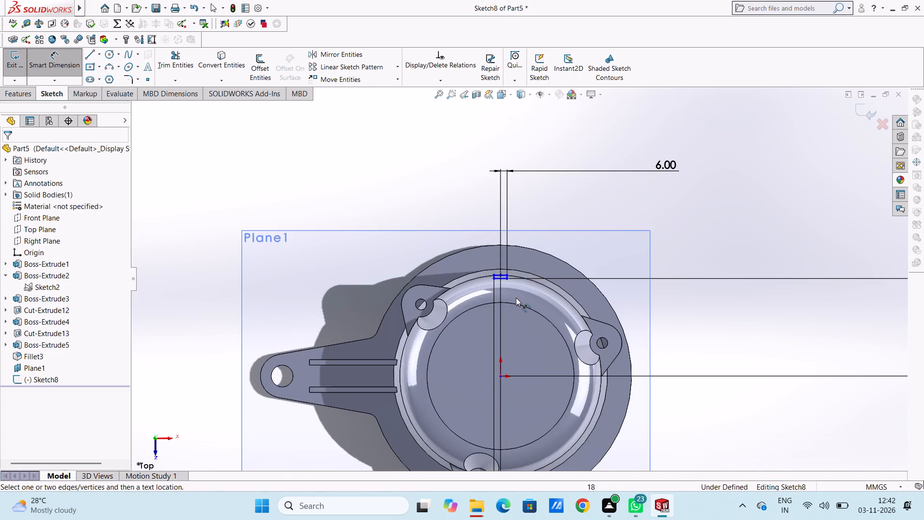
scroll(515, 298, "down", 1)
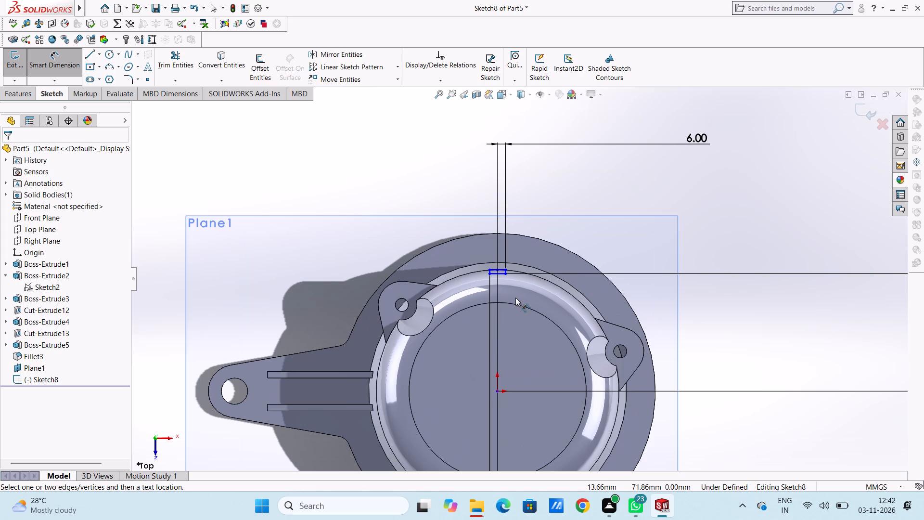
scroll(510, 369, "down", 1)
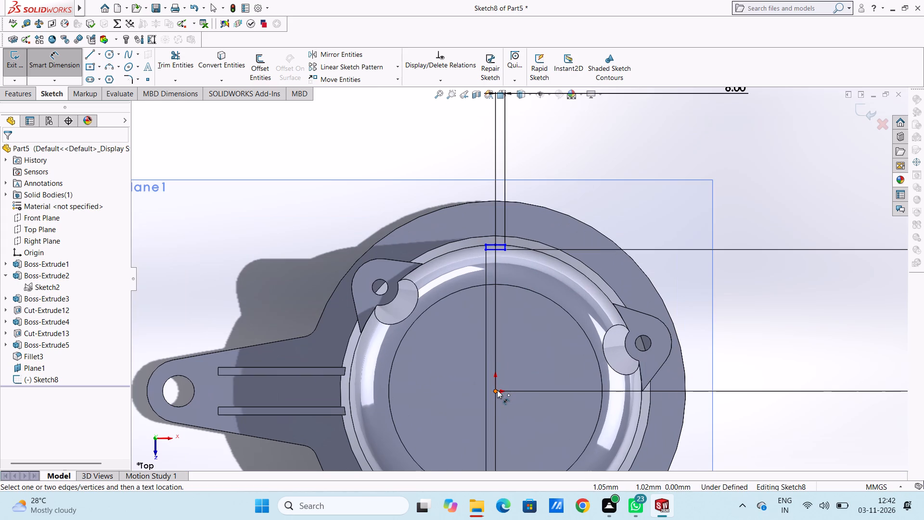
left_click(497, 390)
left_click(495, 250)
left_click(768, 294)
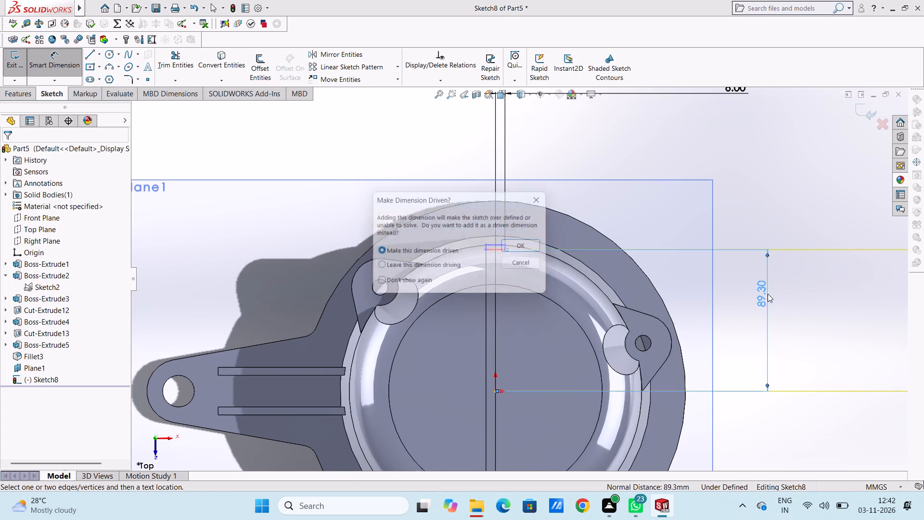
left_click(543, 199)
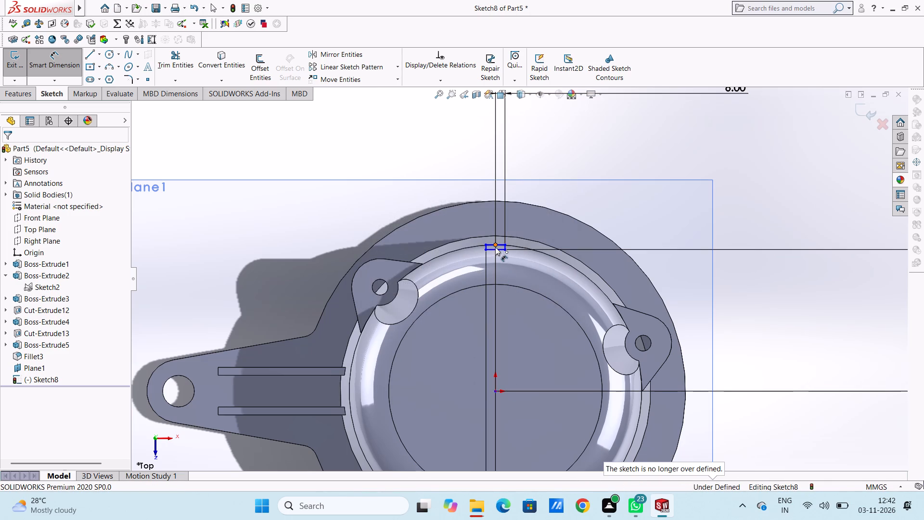
Dimension the vertical distance from the rectangle's lower line to the vertex beside the upper-left lug's hole, keeping the measured value.
left_click(493, 249)
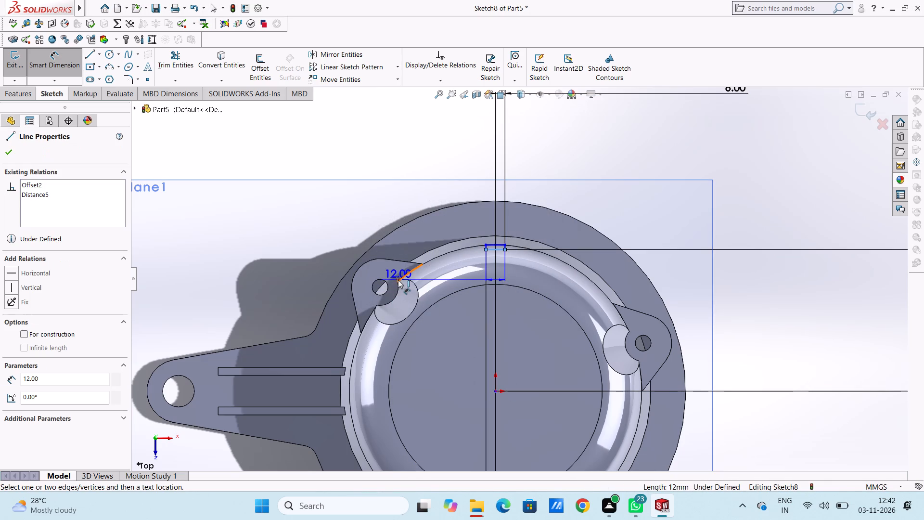
left_click(397, 281)
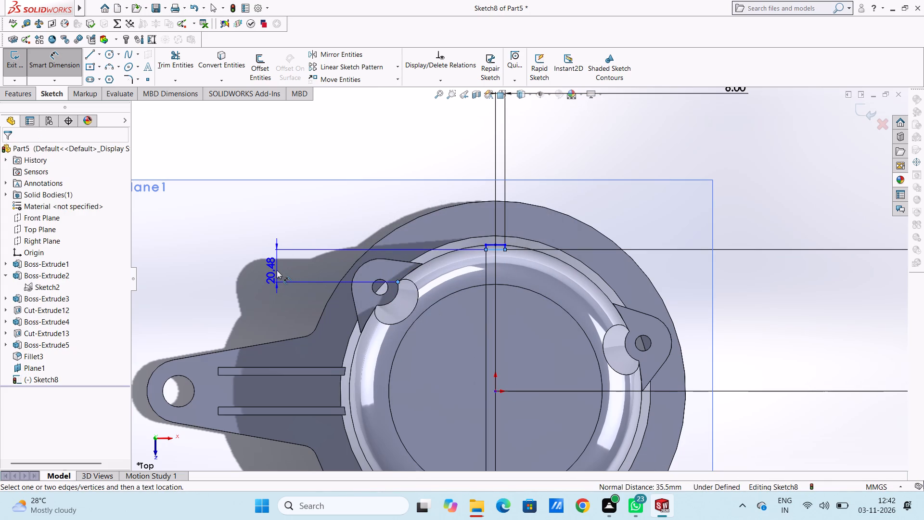
scroll(277, 270, "up", 3)
left_click(237, 273)
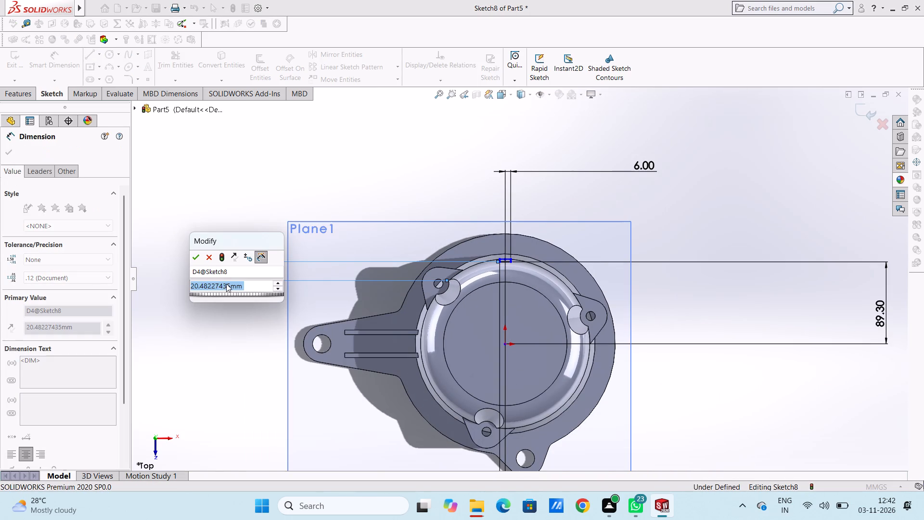
left_click(196, 257)
left_click(191, 232)
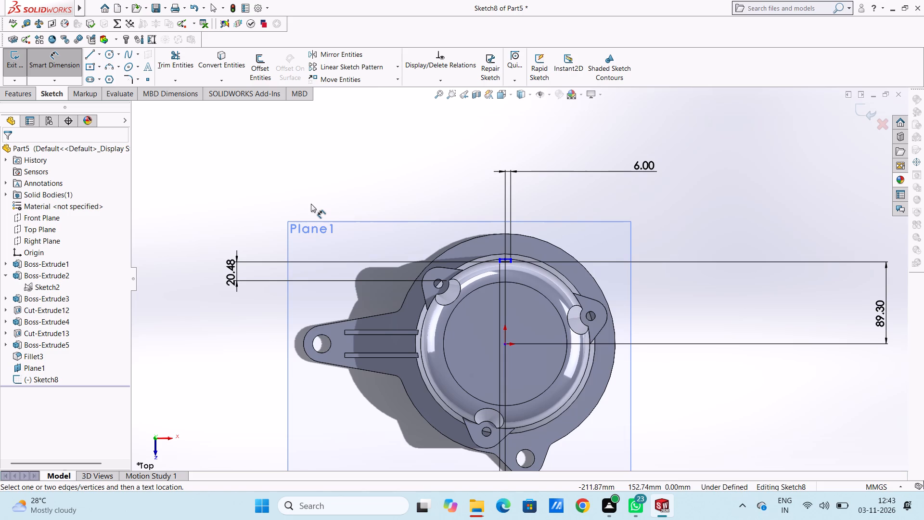
Dimension the horizontal distance from the rectangle's upper-right corner to the vertex beside the right lug's hole, keeping the measured value.
scroll(528, 282, "down", 6)
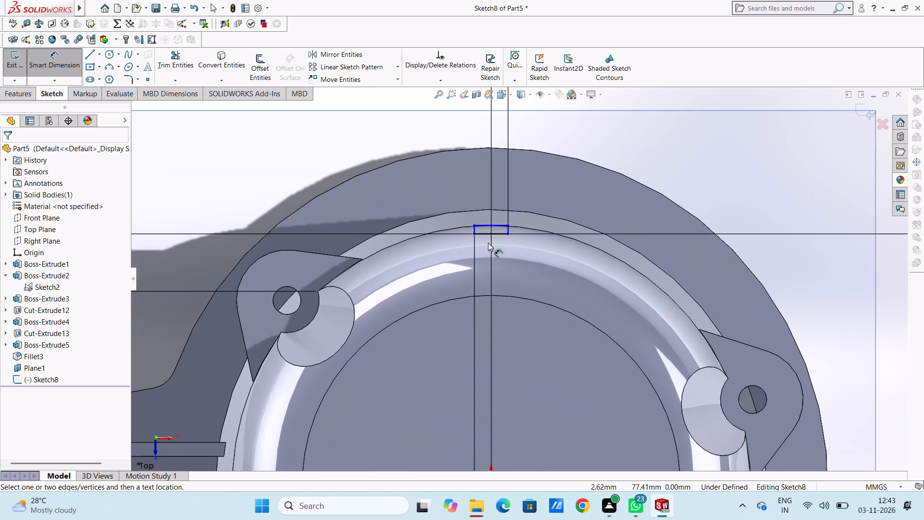
left_click(508, 225)
scroll(684, 275, "up", 4)
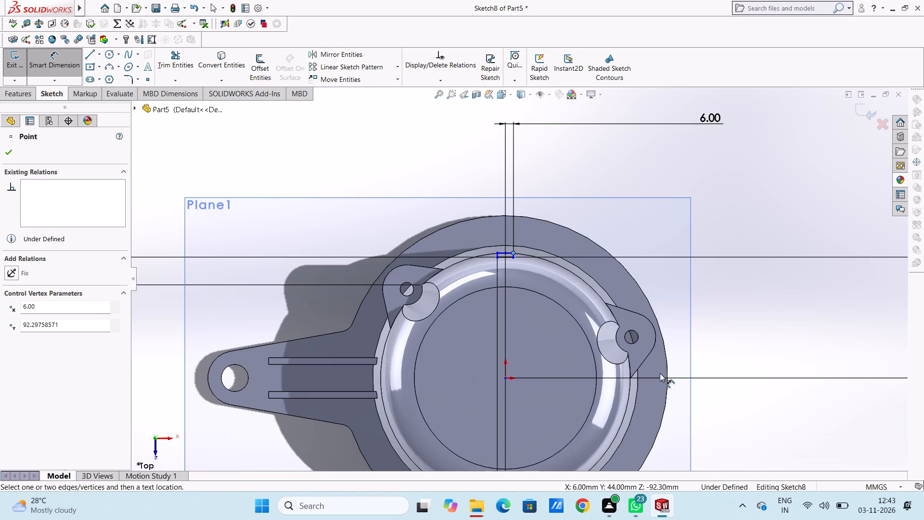
left_click(620, 327)
left_click(575, 175)
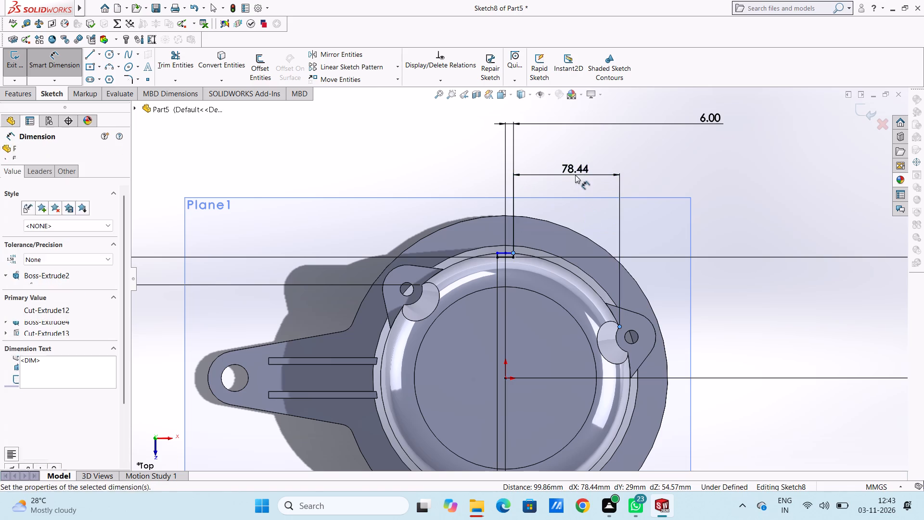
left_click(535, 162)
left_click(481, 157)
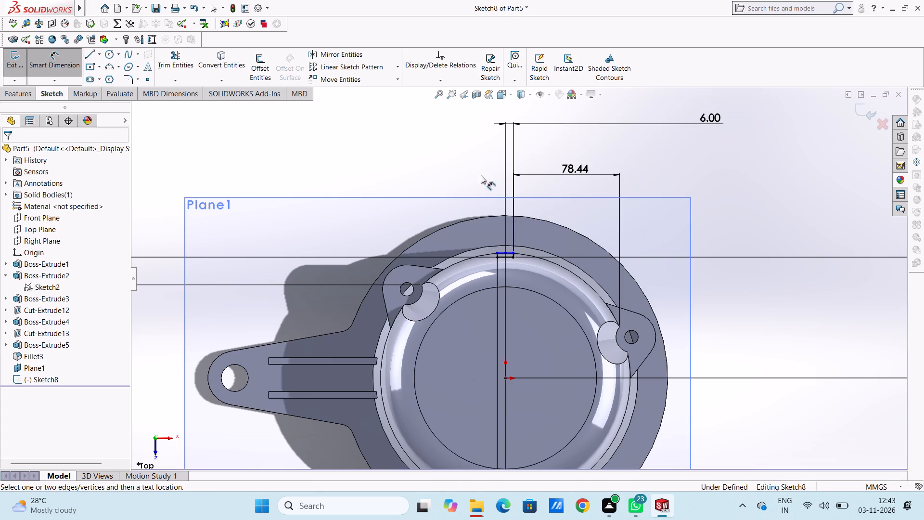
Dimension the vertical distance between the vertex beside the upper-left lug's hole and the rectangle's top line, keeping the measured value.
scroll(425, 323, "down", 3)
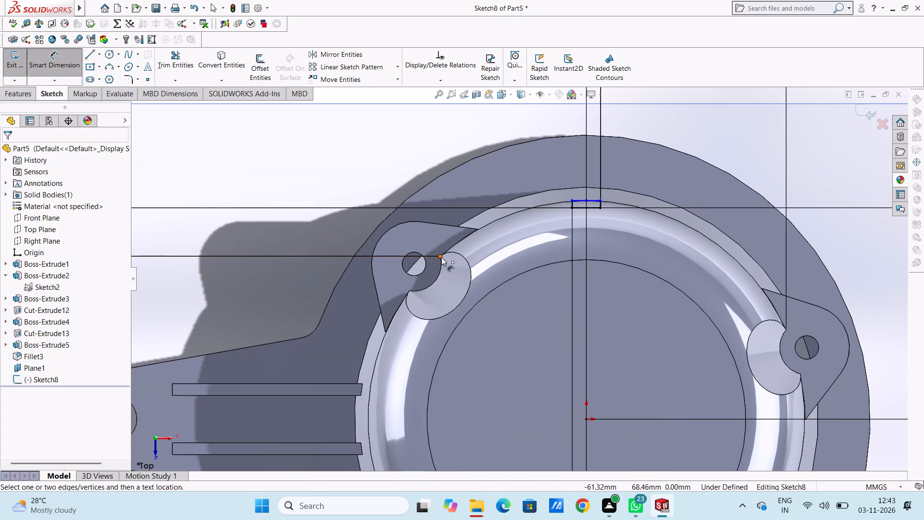
left_click(441, 257)
left_click_drag(578, 200, 571, 200)
scroll(394, 220, "up", 4)
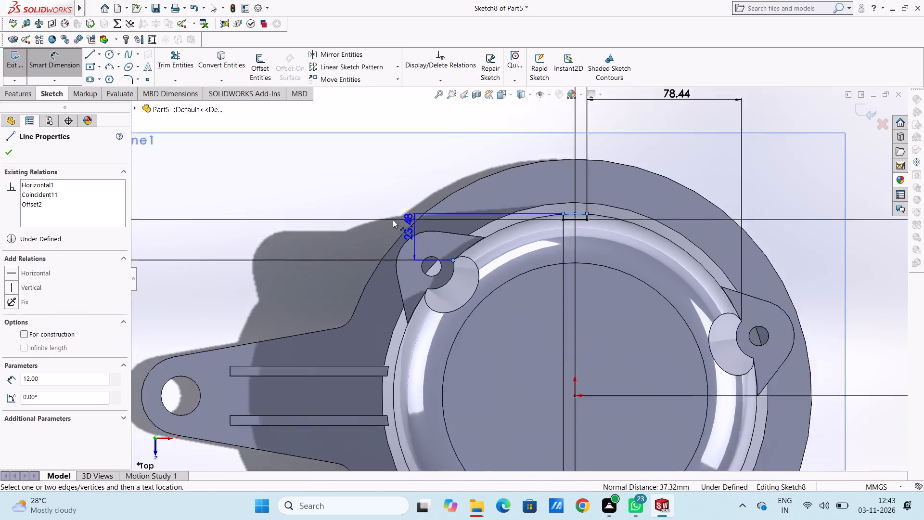
left_click(317, 228)
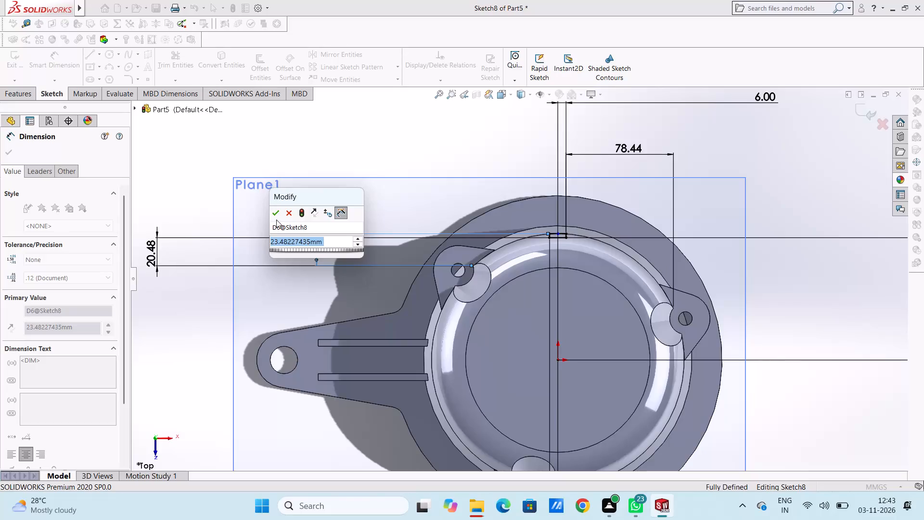
left_click(275, 214)
left_click(330, 149)
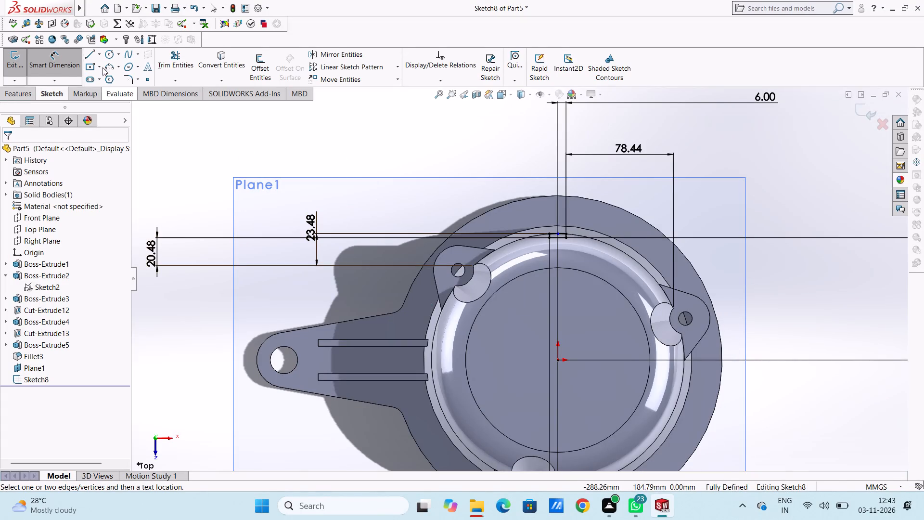
left_click(64, 62)
Set up a circular sketch pattern of the small rectangle's four lines about the origin, with 15 equally spaced instances over 360°.
scroll(600, 284, "down", 3)
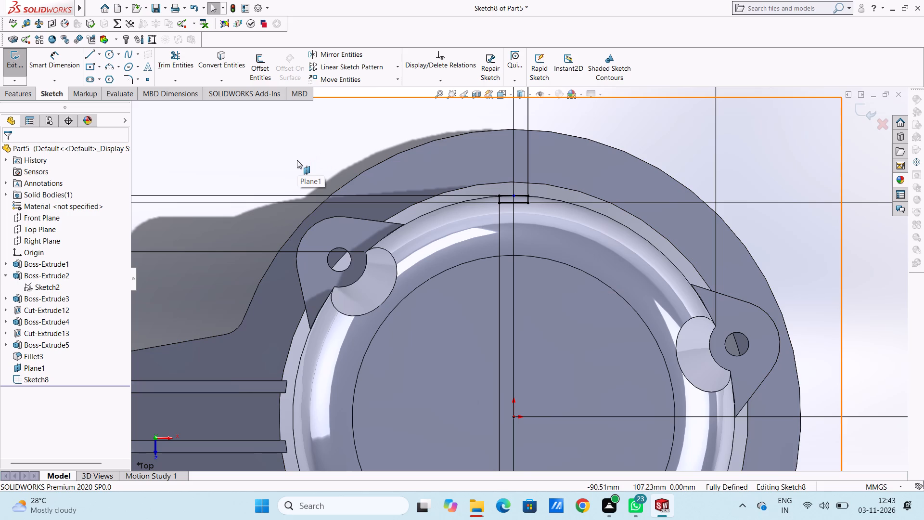
left_click(507, 204)
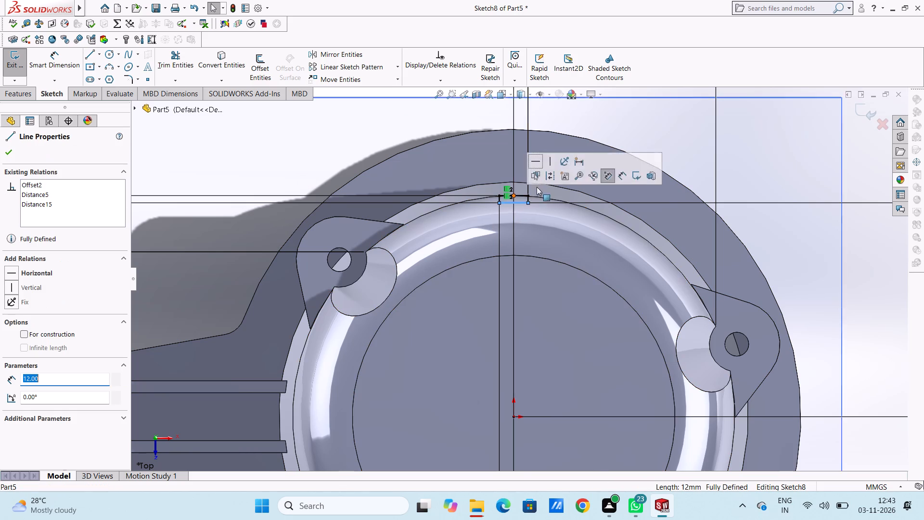
scroll(537, 187, "down", 5)
left_click(446, 234, "ctrl")
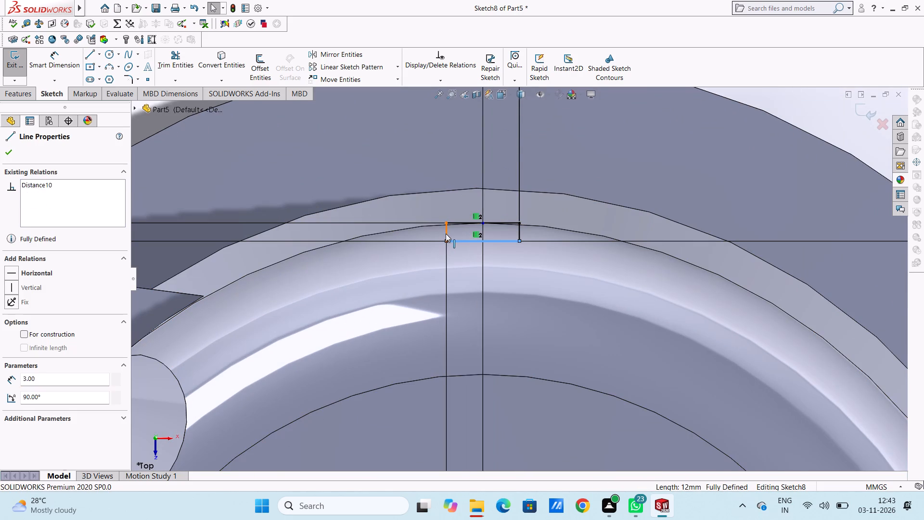
left_click(454, 221, "ctrl")
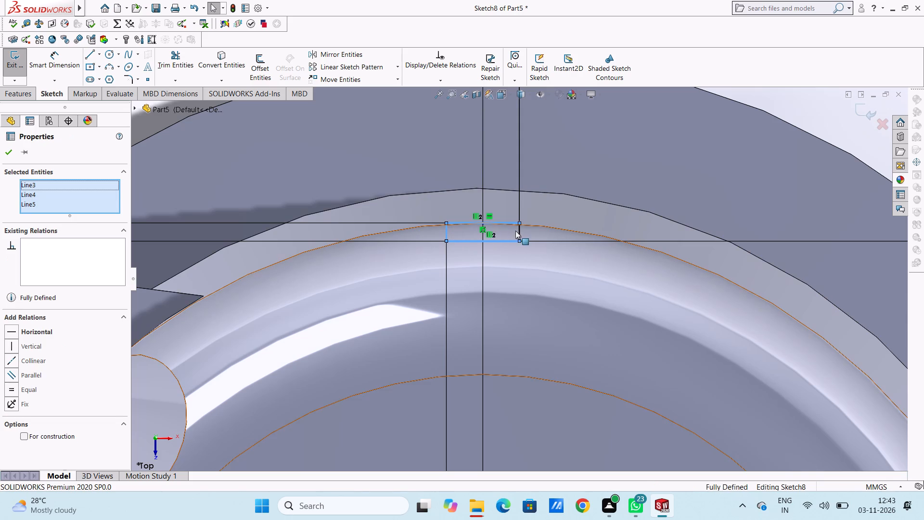
left_click(519, 233, "ctrl")
scroll(649, 187, "up", 9)
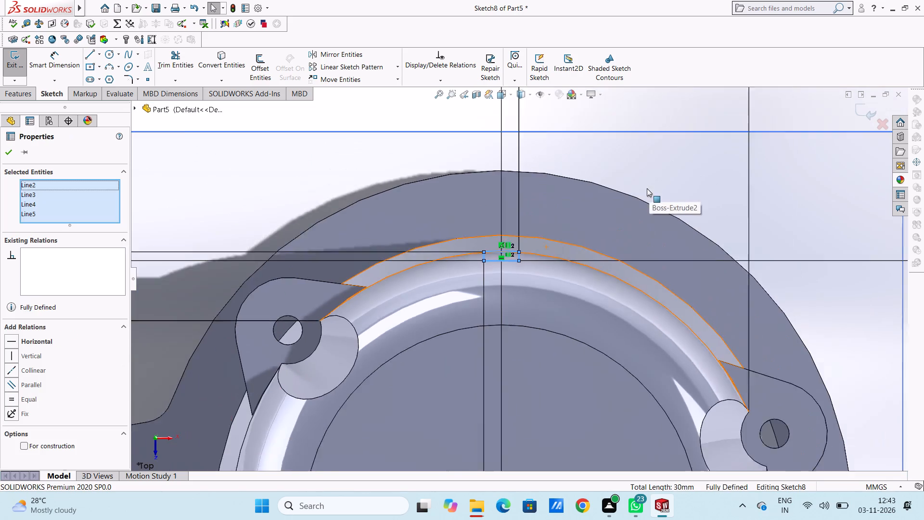
scroll(647, 188, "up", 3)
scroll(521, 287, "up", 3)
scroll(501, 351, "down", 3)
scroll(493, 347, "up", 4)
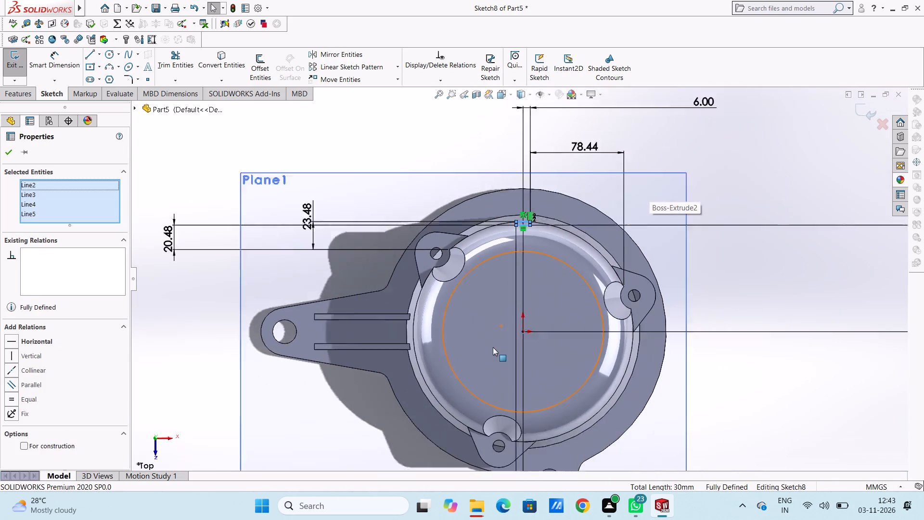
scroll(521, 386, "down", 2)
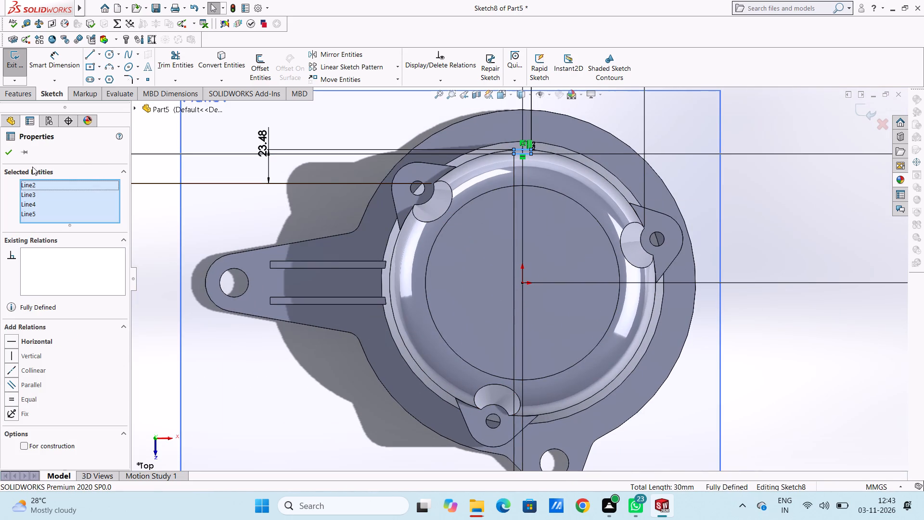
left_click(399, 68)
left_click(392, 90)
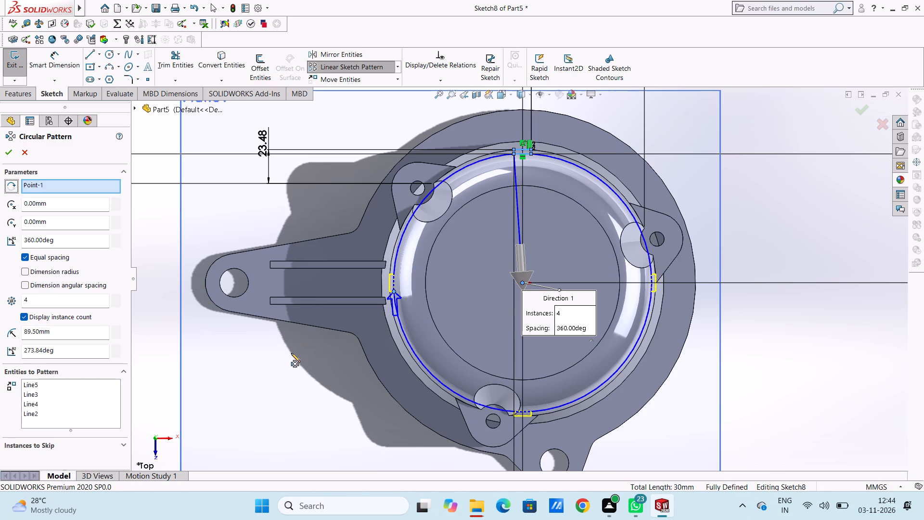
scroll(472, 276, "up", 2)
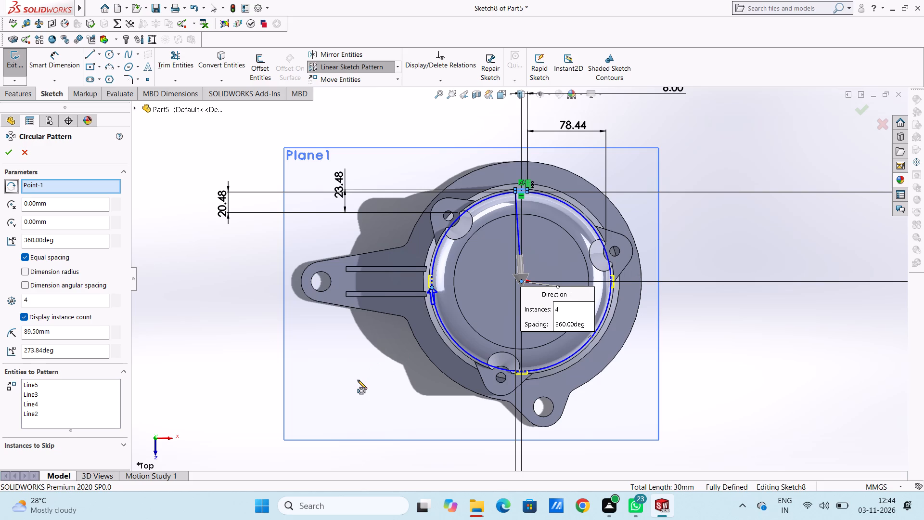
double_click(50, 301)
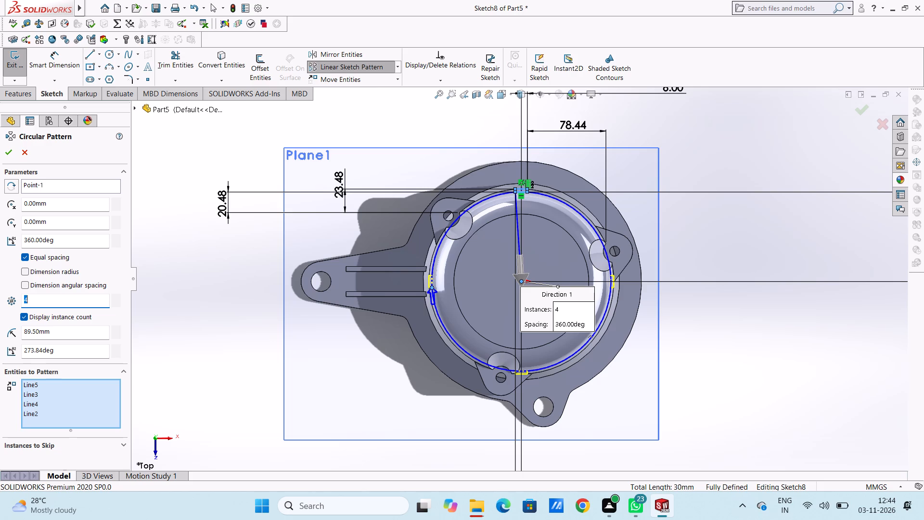
type("15")
key("Return")
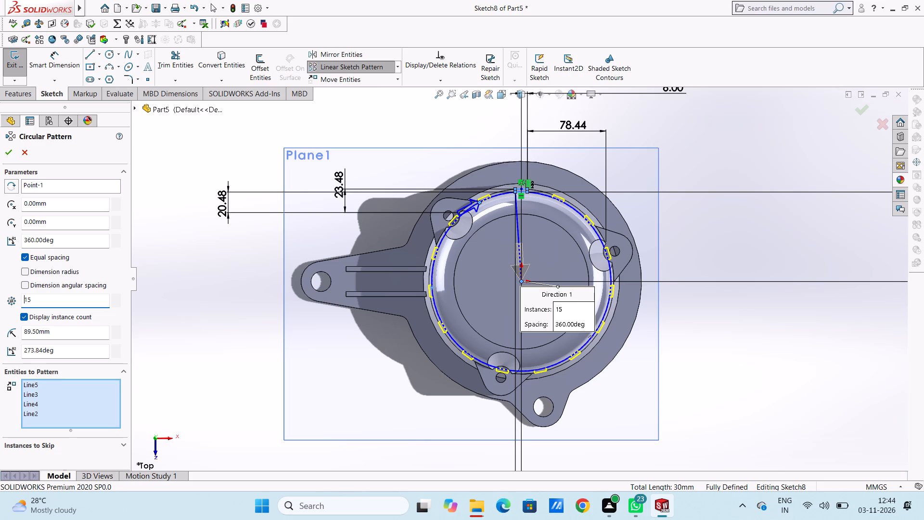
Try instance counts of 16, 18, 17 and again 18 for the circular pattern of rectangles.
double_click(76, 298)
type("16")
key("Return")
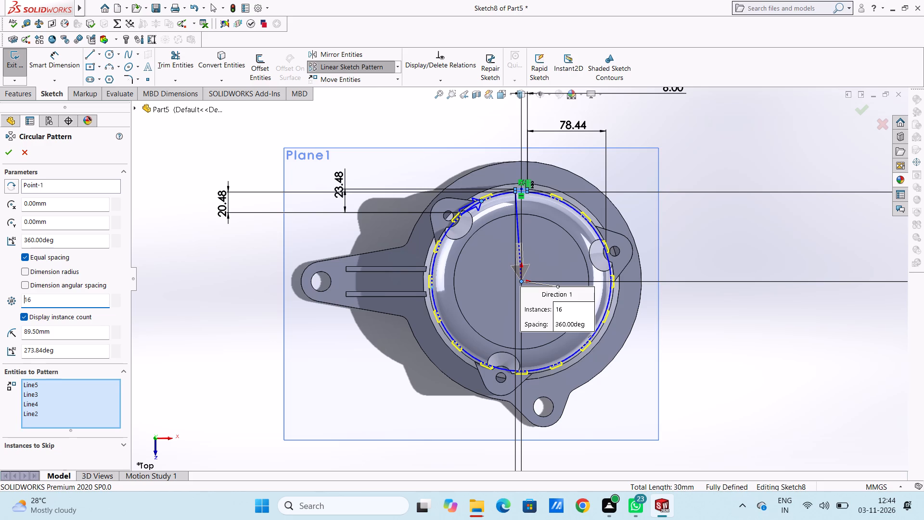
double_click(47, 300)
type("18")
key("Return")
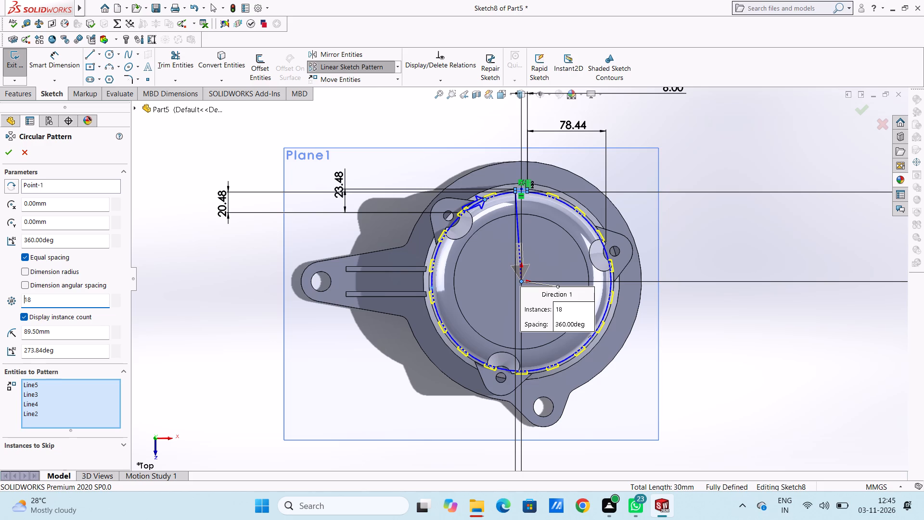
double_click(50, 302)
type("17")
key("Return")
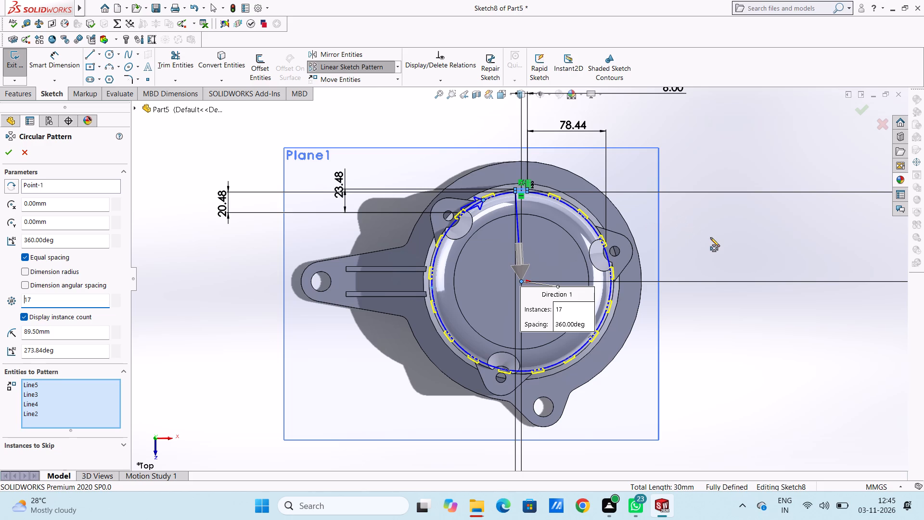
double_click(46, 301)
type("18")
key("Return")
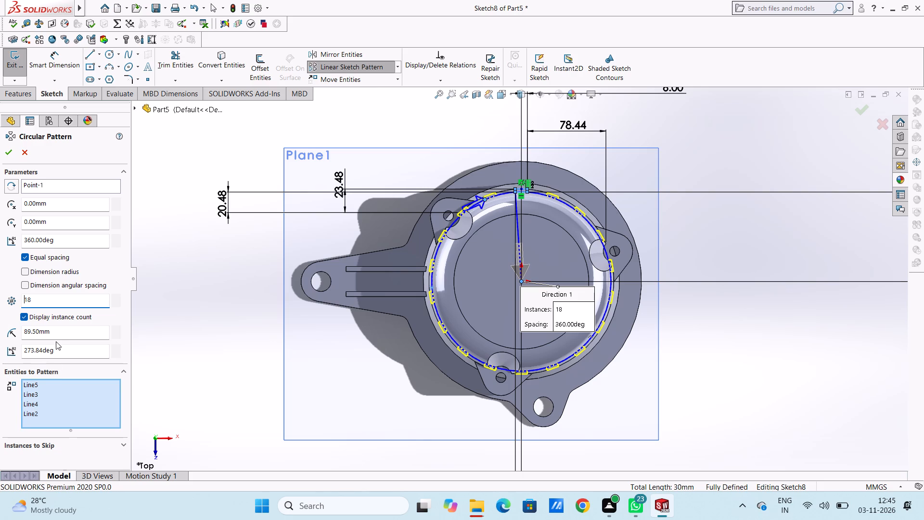
Set the circular pattern's instance count to 15 and create the pattern.
double_click(60, 301)
type("15")
key("Return")
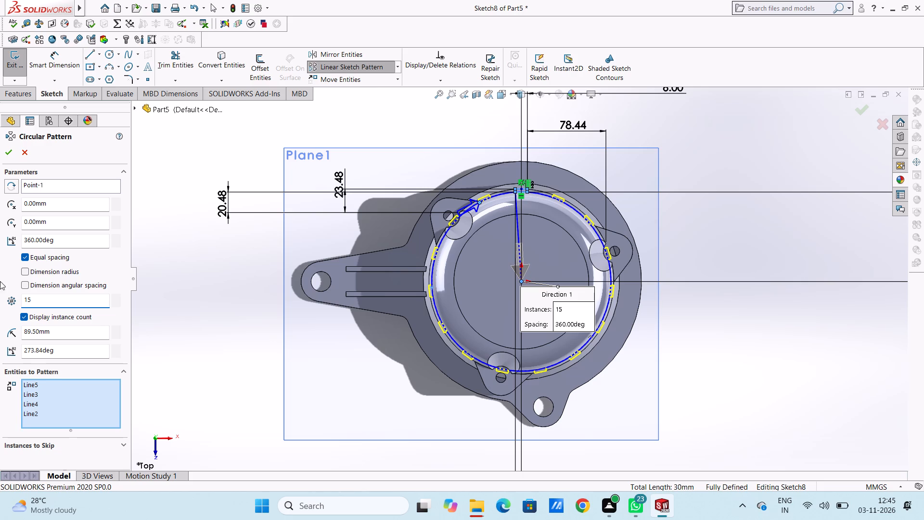
left_click(8, 151)
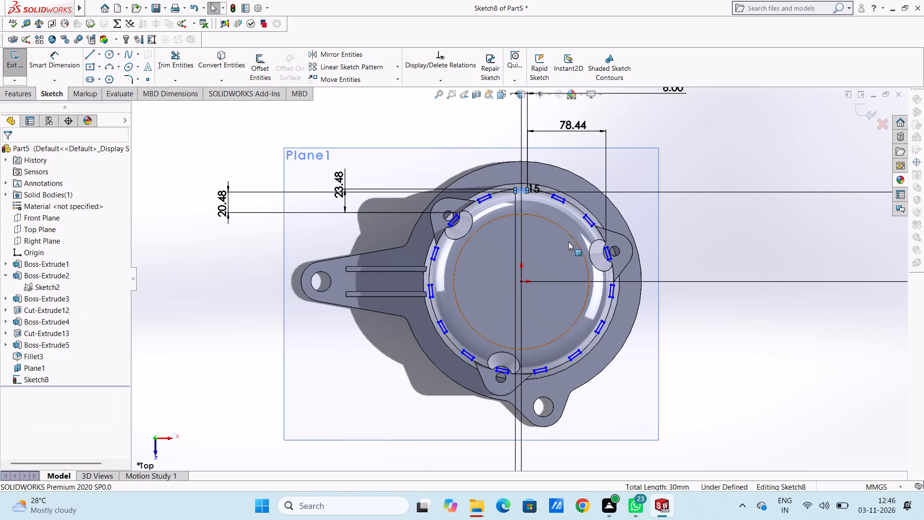
Trim away all four lines of the patterned rectangle overlapping the upper-left lug, using Trim to closest.
scroll(567, 241, "down", 1)
scroll(440, 217, "down", 3)
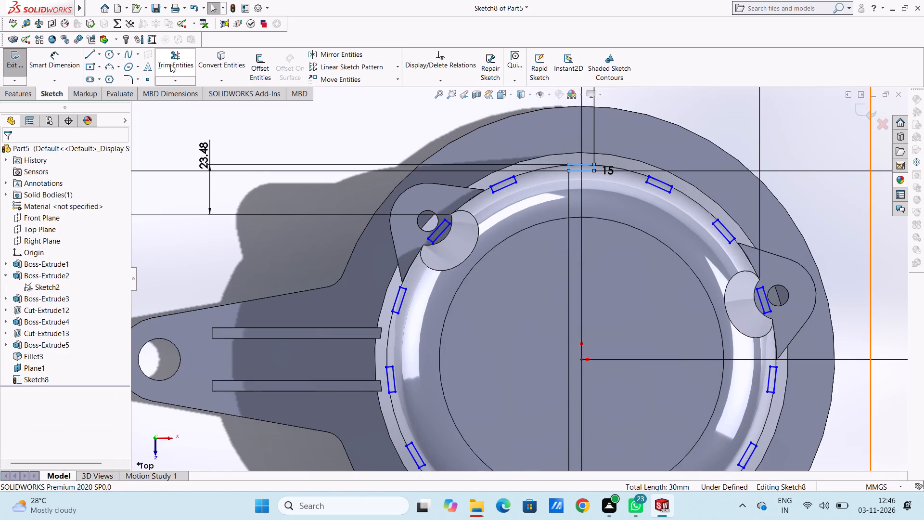
left_click(170, 61)
left_click(430, 235)
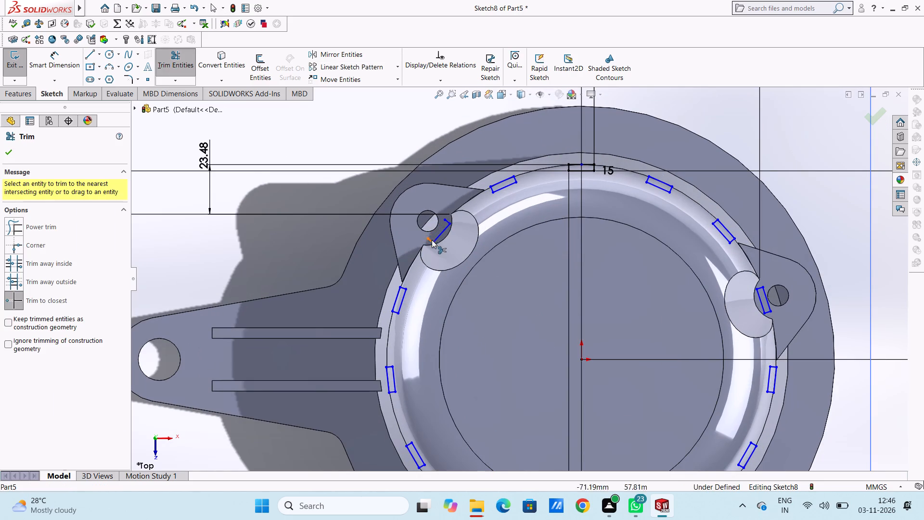
left_click(432, 240)
left_click(436, 238)
left_click(444, 221)
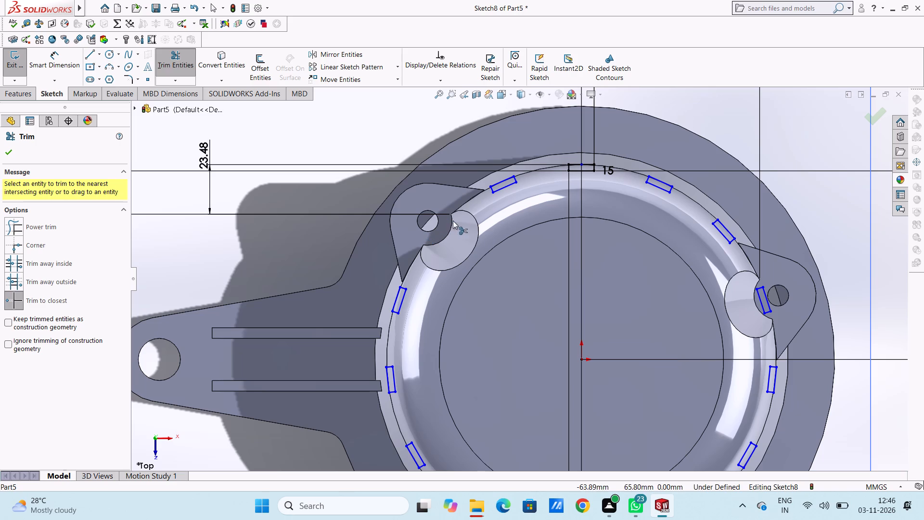
Trim away all four lines of the patterned rectangle overlapping the right lug beside its hole.
scroll(513, 239, "up", 5)
scroll(611, 294, "down", 4)
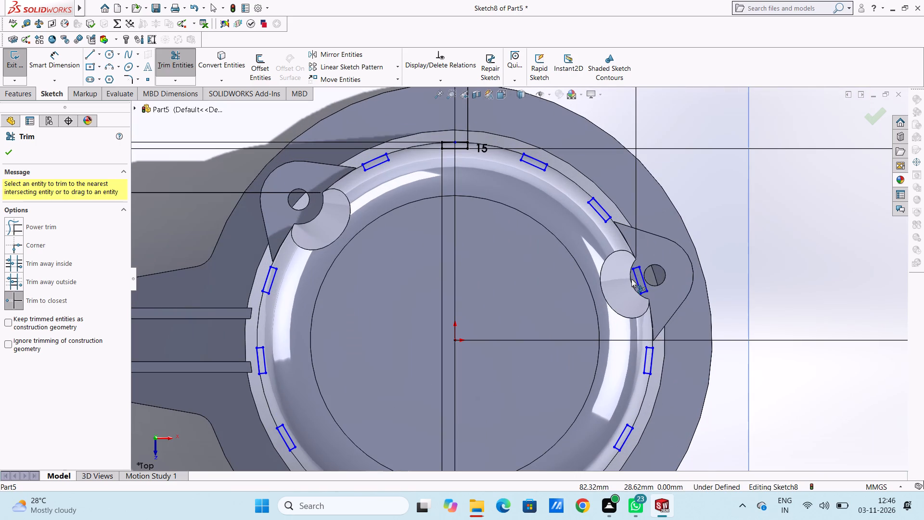
left_click(634, 276)
left_click(636, 268)
left_click(640, 272)
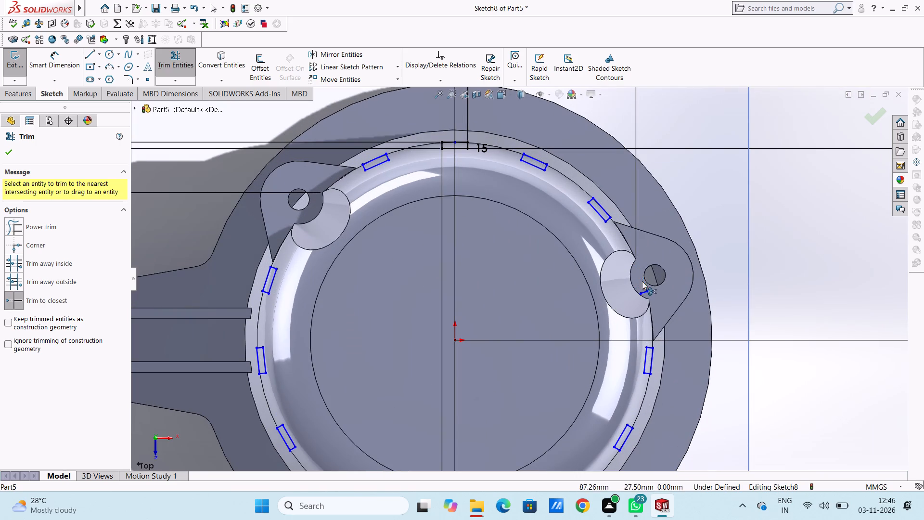
left_click(643, 289)
Trim away all four lines of the patterned rectangle overlapping the bottom lug and finish trimming.
scroll(643, 289, "up", 6)
scroll(460, 429, "down", 4)
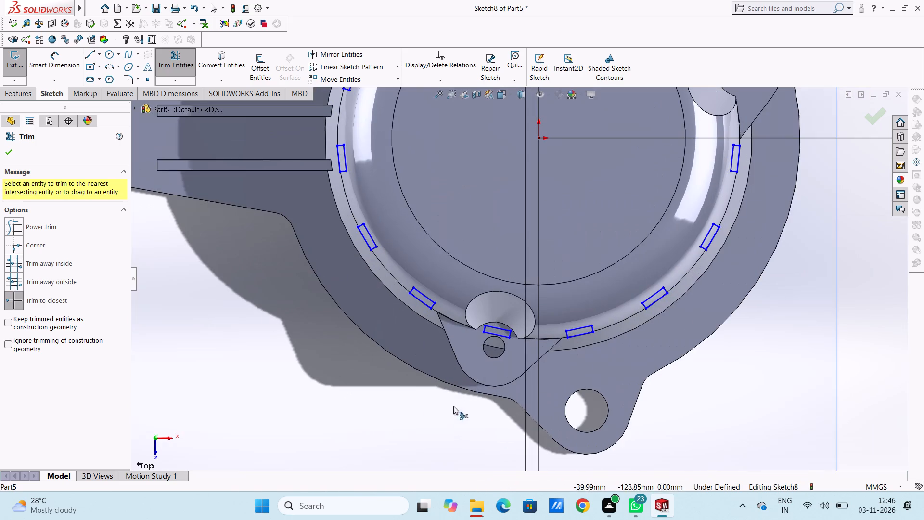
scroll(492, 326, "down", 3)
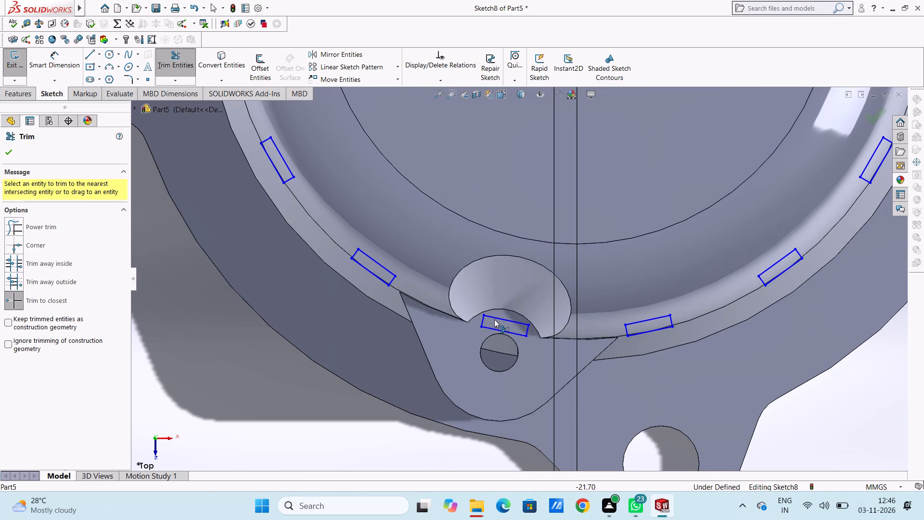
left_click(494, 318)
left_click(483, 321)
left_click(487, 327)
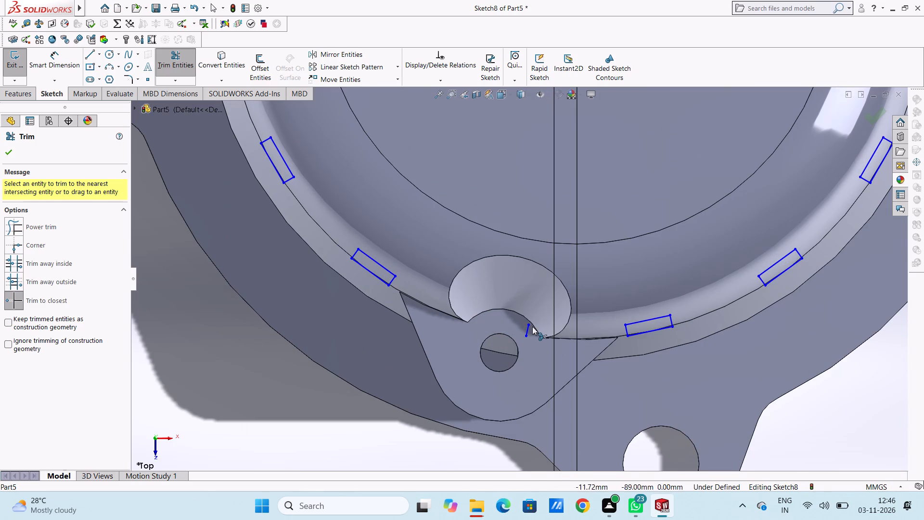
left_click(528, 330)
scroll(528, 330, "up", 12)
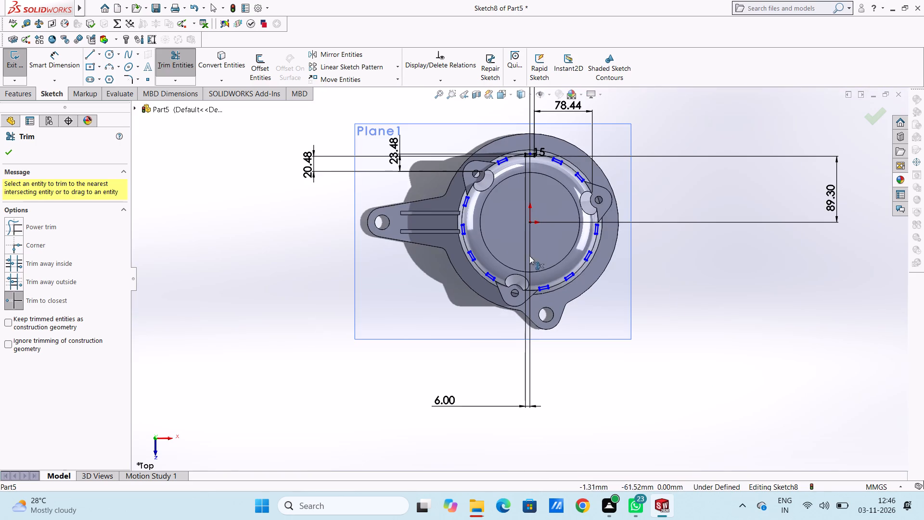
scroll(548, 171, "down", 4)
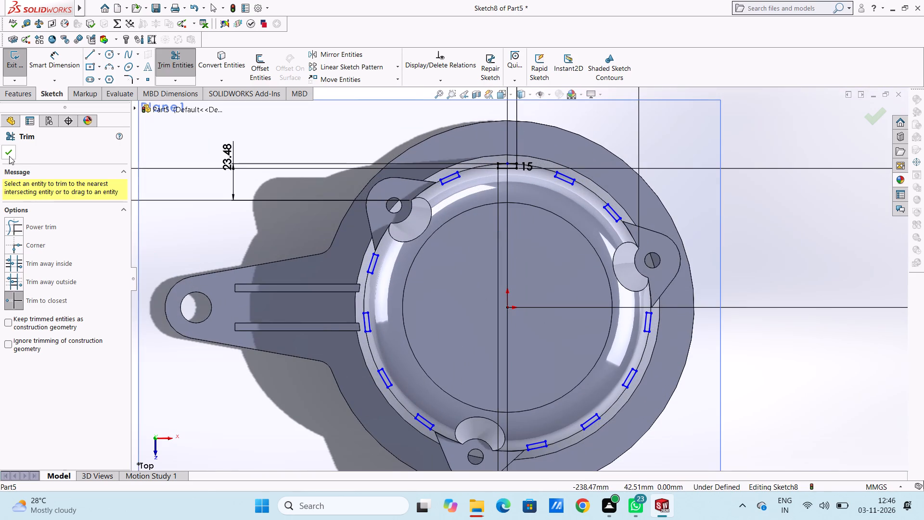
left_click(8, 155)
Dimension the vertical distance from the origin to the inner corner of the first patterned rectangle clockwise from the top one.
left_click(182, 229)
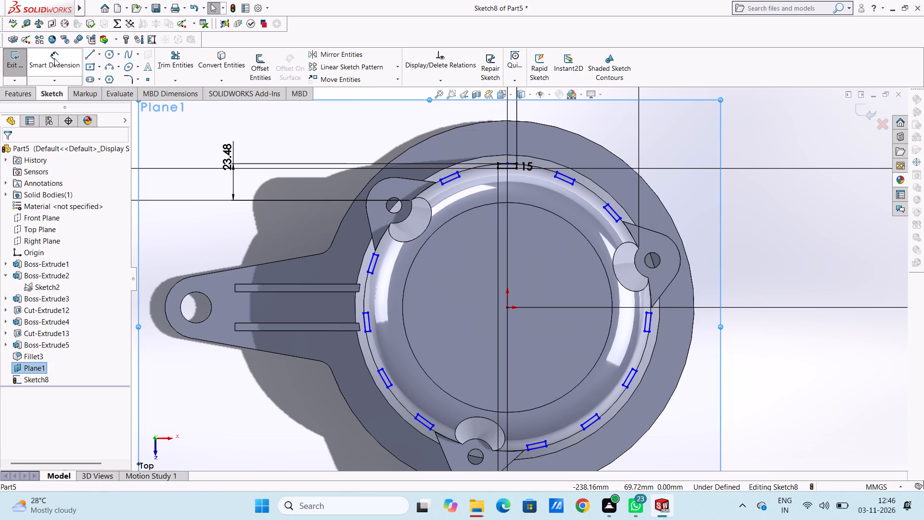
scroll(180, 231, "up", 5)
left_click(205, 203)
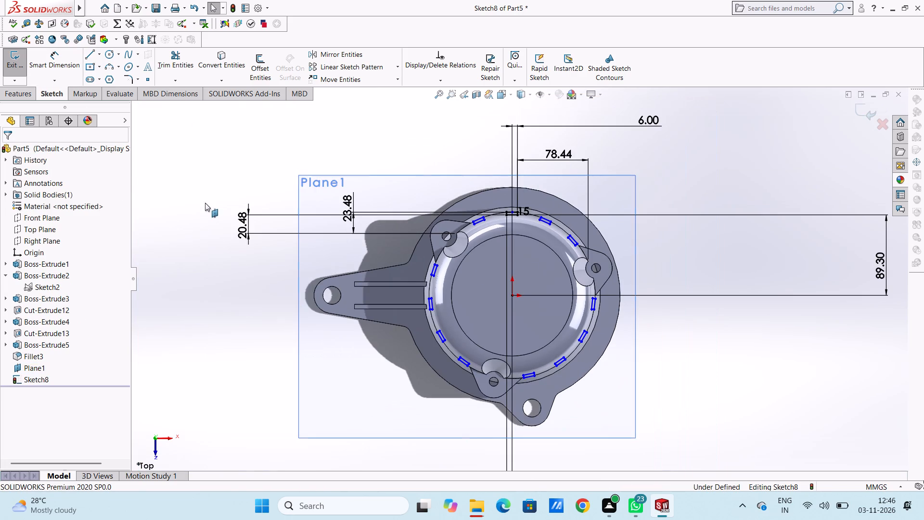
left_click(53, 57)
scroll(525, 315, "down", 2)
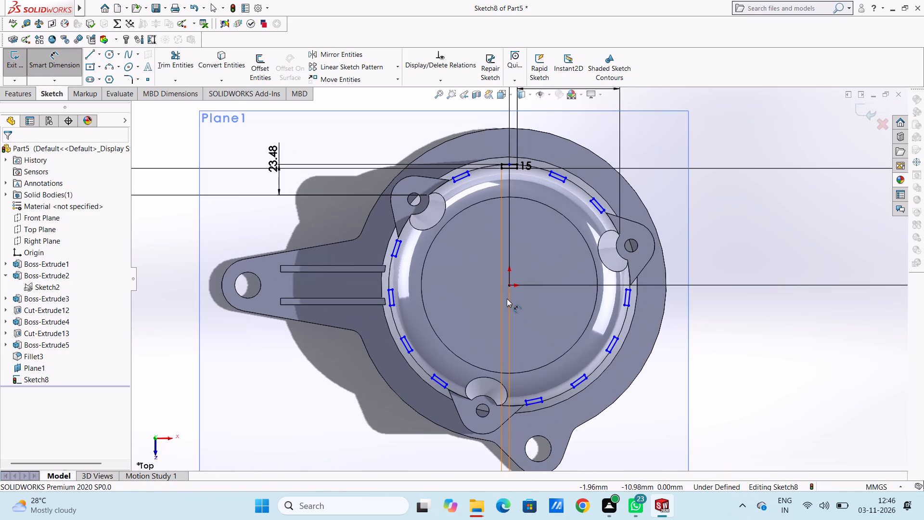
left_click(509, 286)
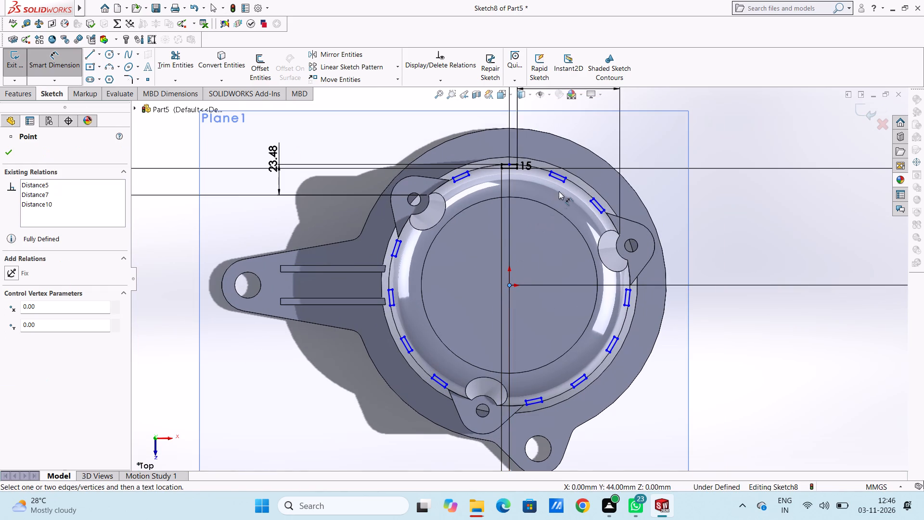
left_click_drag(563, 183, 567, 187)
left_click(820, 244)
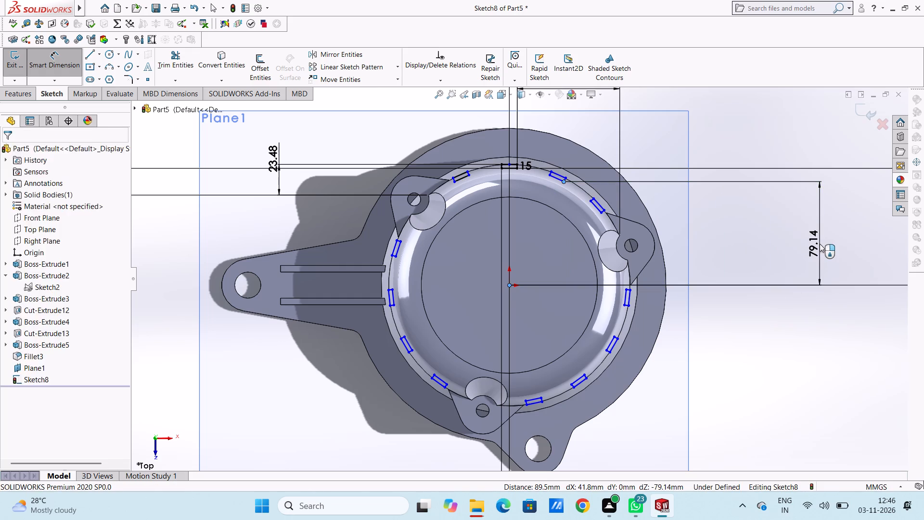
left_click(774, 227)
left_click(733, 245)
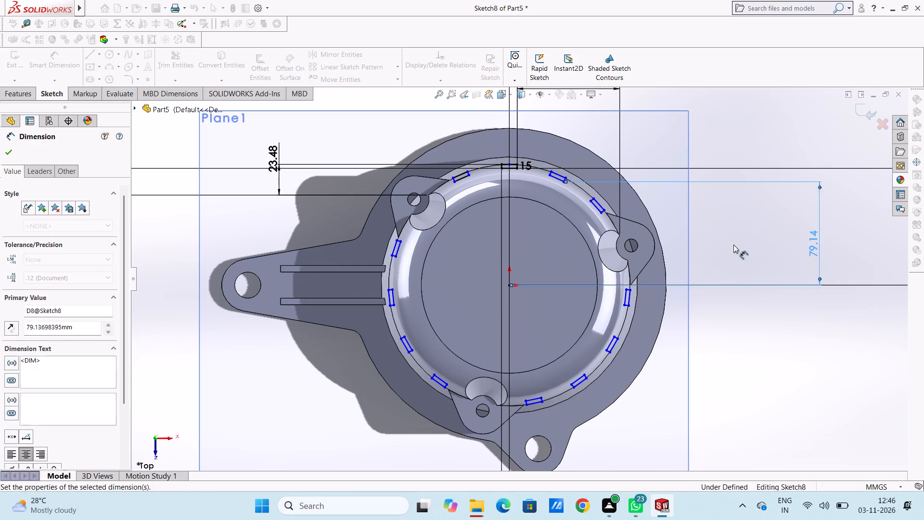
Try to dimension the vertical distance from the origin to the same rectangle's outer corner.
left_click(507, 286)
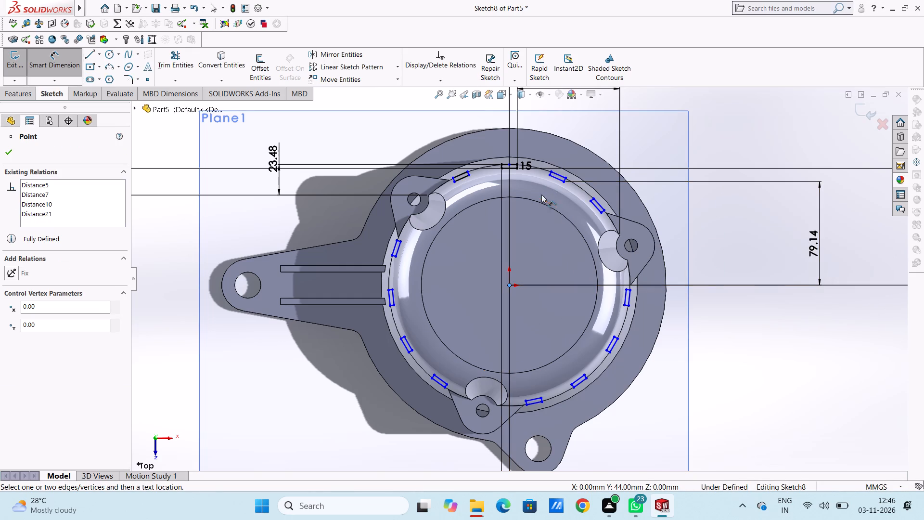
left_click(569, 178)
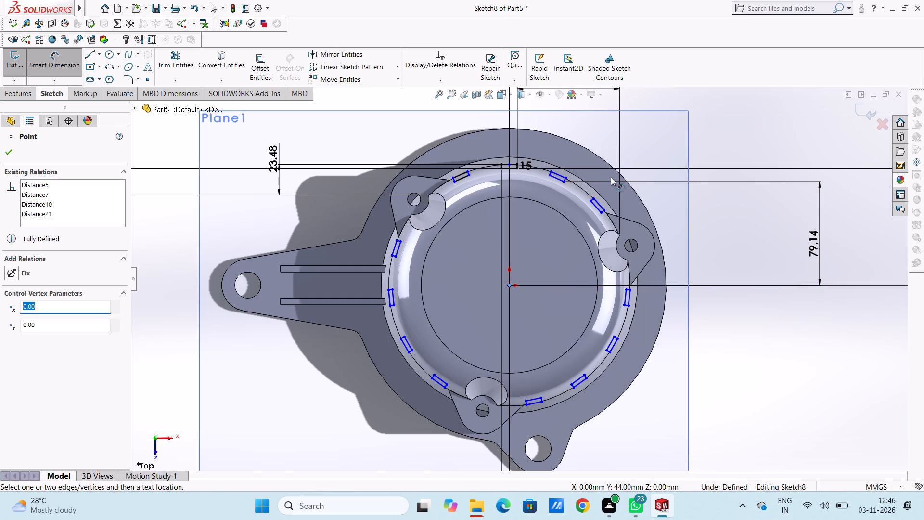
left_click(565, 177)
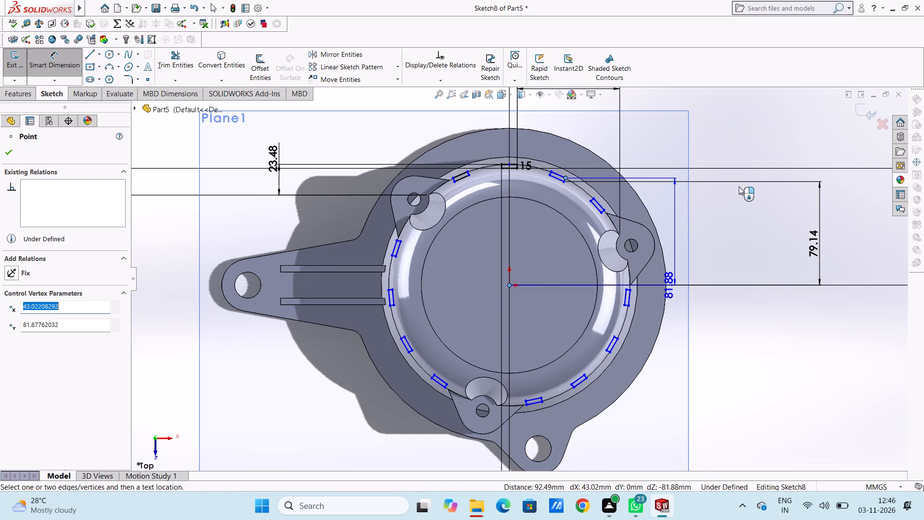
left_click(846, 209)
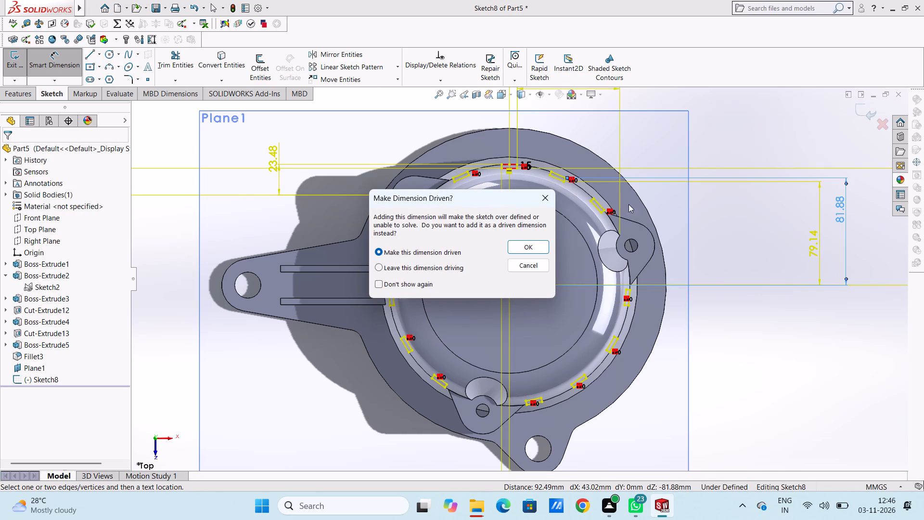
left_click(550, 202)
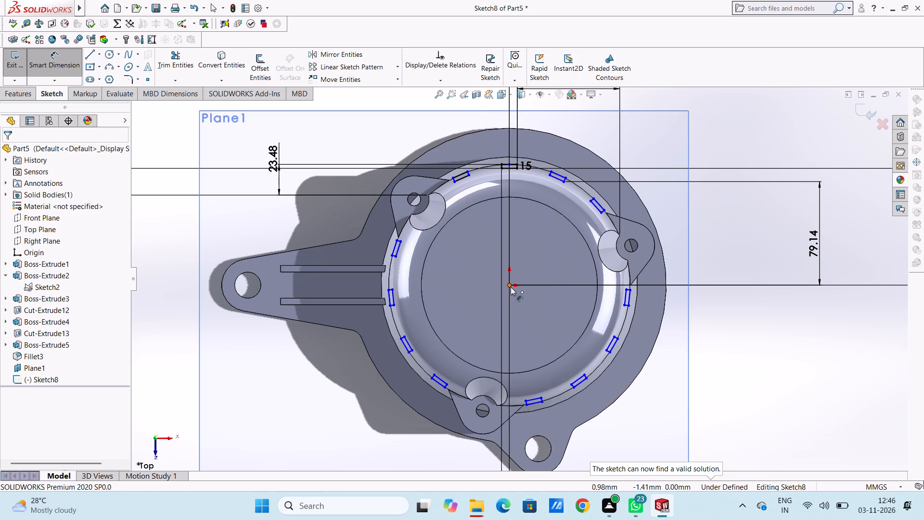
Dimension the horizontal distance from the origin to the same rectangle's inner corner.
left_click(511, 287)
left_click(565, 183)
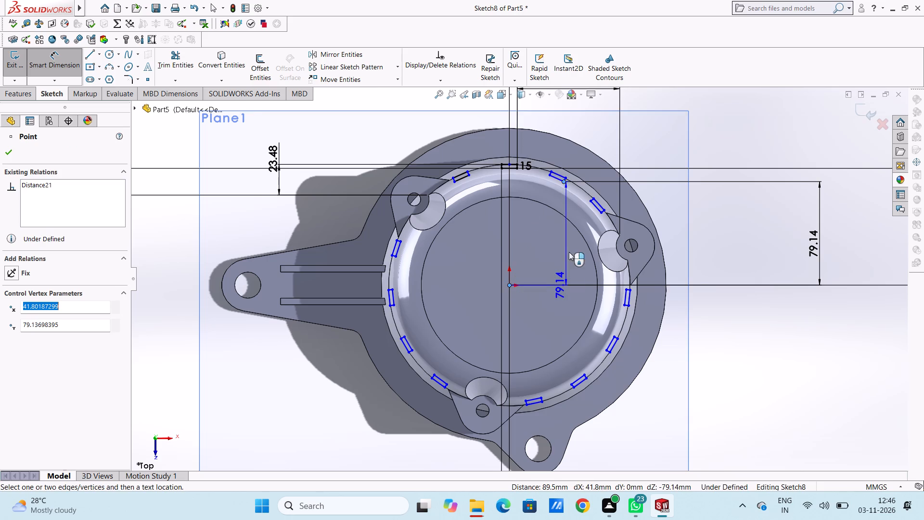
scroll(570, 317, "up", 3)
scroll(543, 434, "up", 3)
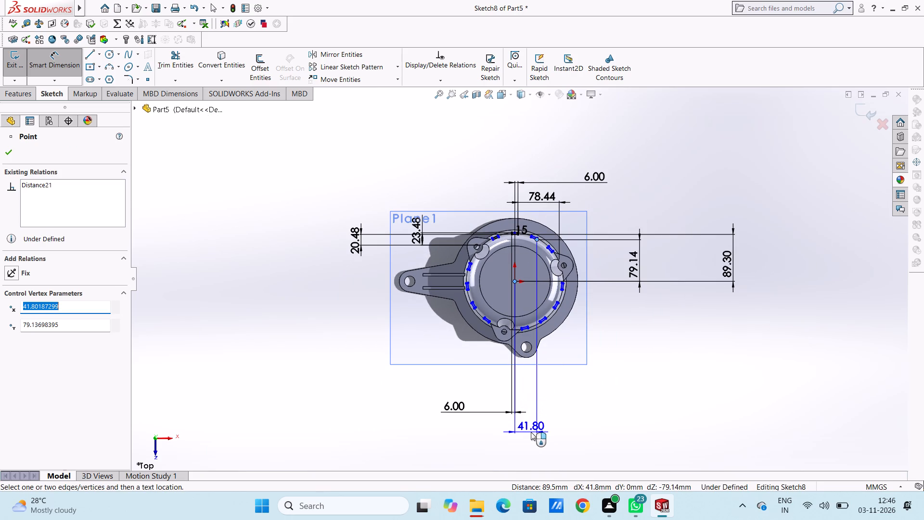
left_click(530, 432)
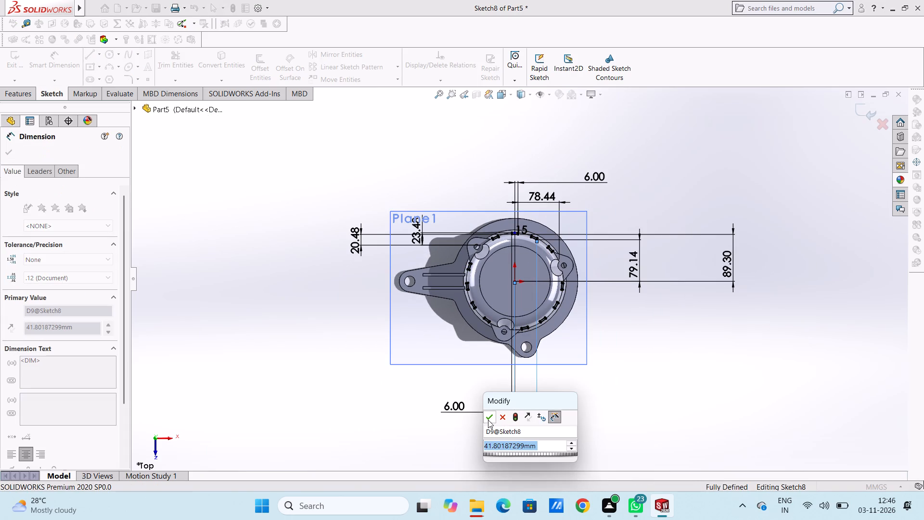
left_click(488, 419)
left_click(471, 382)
Examine the placement of the patterned rectangles around the cover's rim and lugs from several angles.
middle_click_drag(472, 387, 477, 345)
scroll(516, 232, "down", 5)
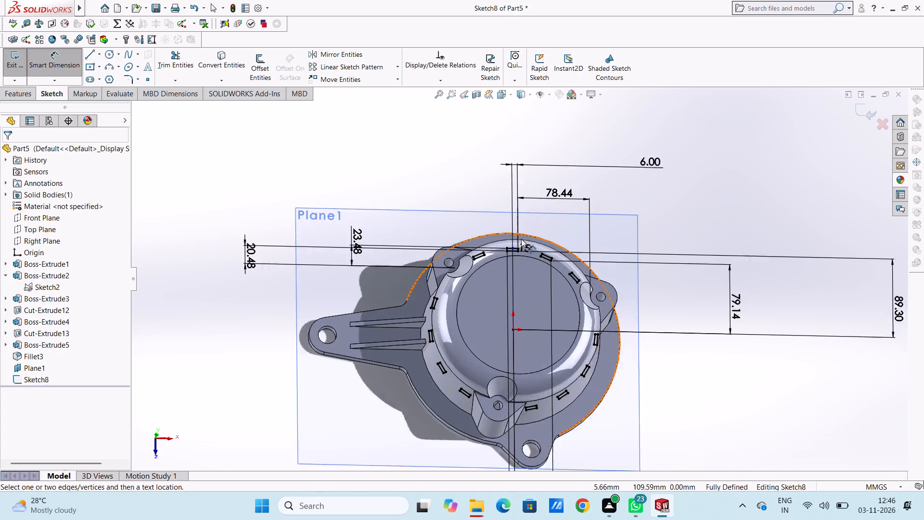
middle_click_drag(704, 203, 693, 207)
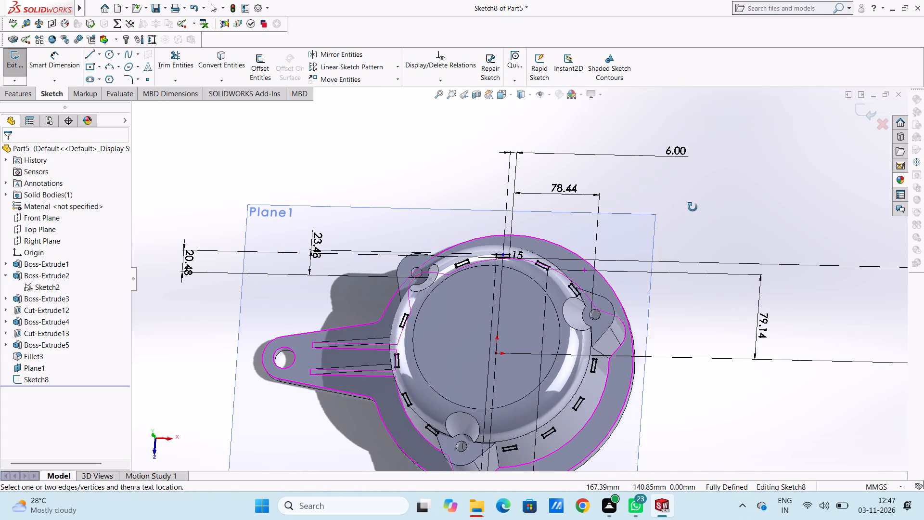
middle_click_drag(693, 207, 649, 243)
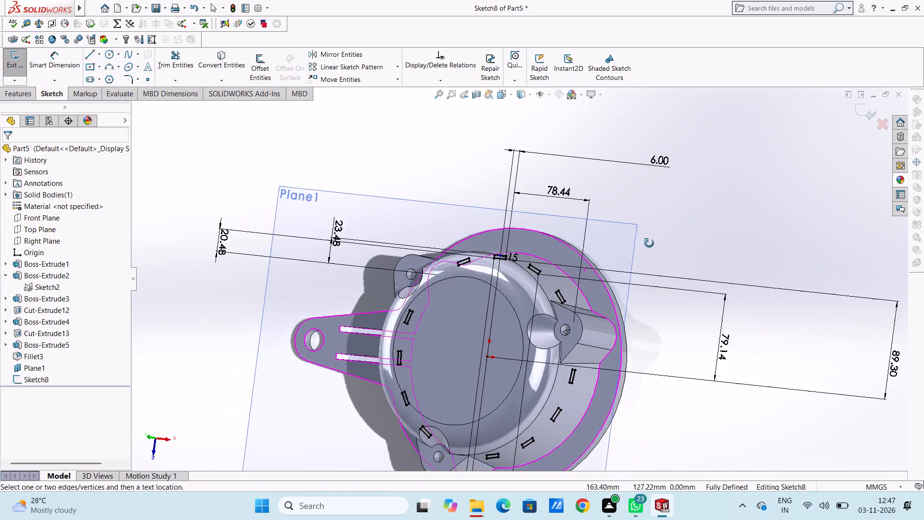
middle_click_drag(649, 243, 711, 233)
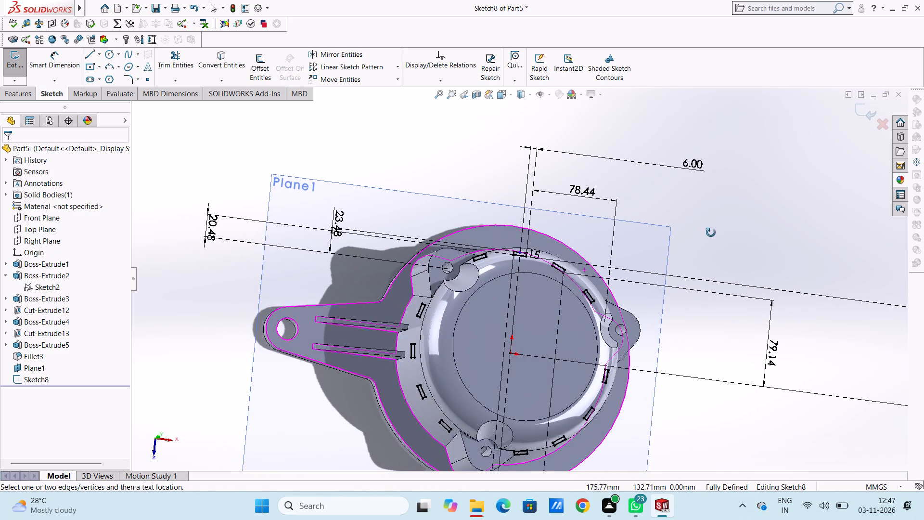
middle_click_drag(711, 233, 677, 244)
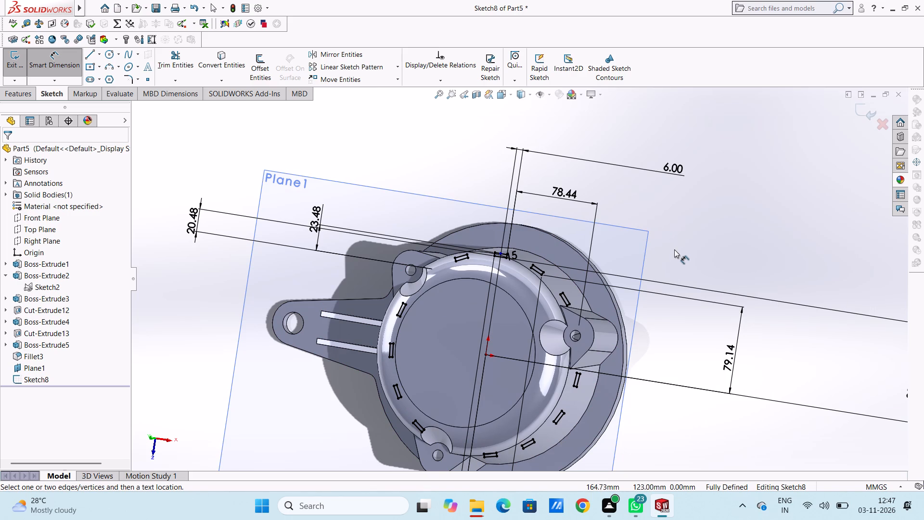
scroll(671, 261, "up", 3)
middle_click_drag(669, 263, 707, 230)
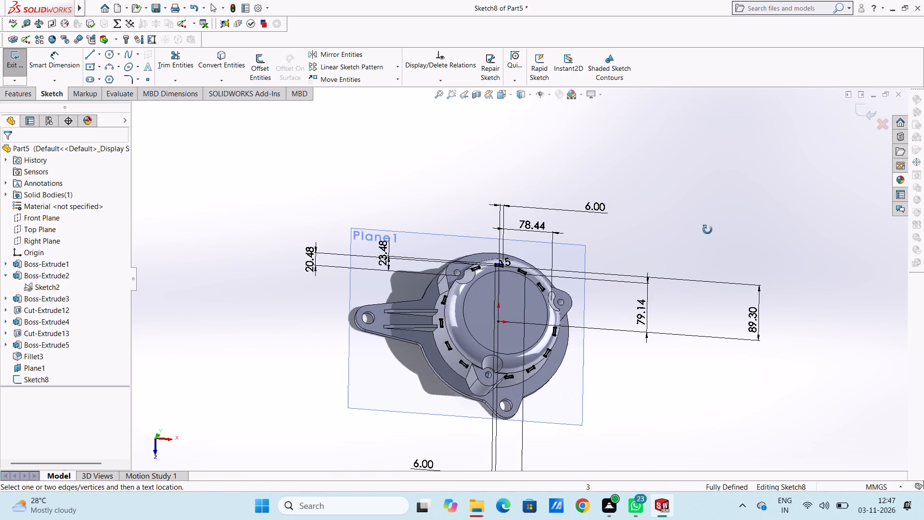
middle_click_drag(707, 230, 693, 231)
scroll(693, 231, "up", 1)
key("Escape")
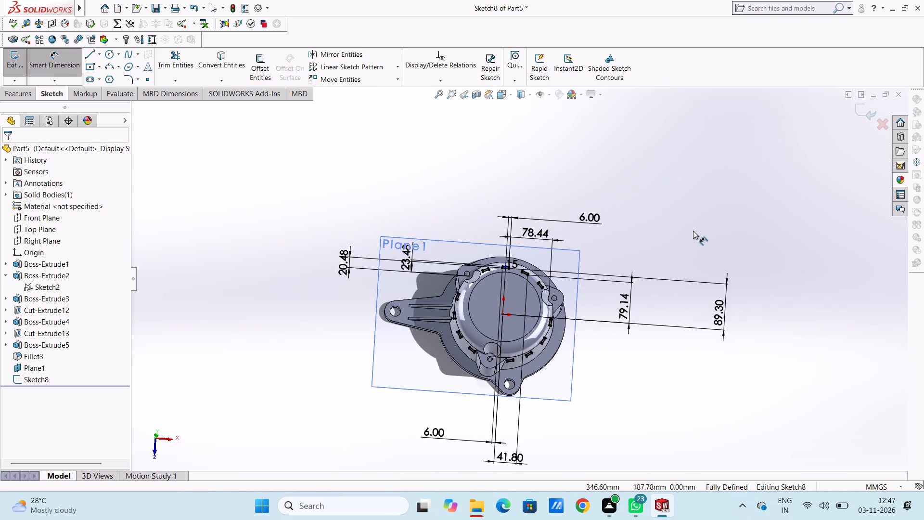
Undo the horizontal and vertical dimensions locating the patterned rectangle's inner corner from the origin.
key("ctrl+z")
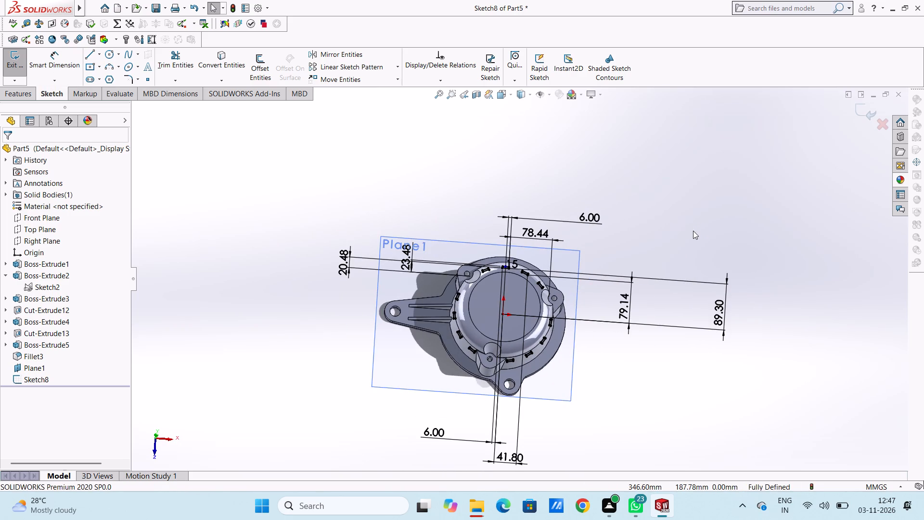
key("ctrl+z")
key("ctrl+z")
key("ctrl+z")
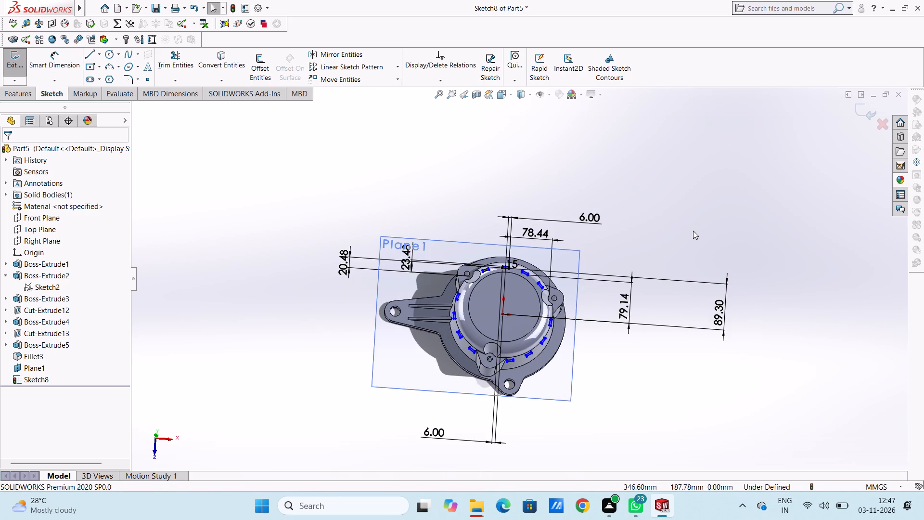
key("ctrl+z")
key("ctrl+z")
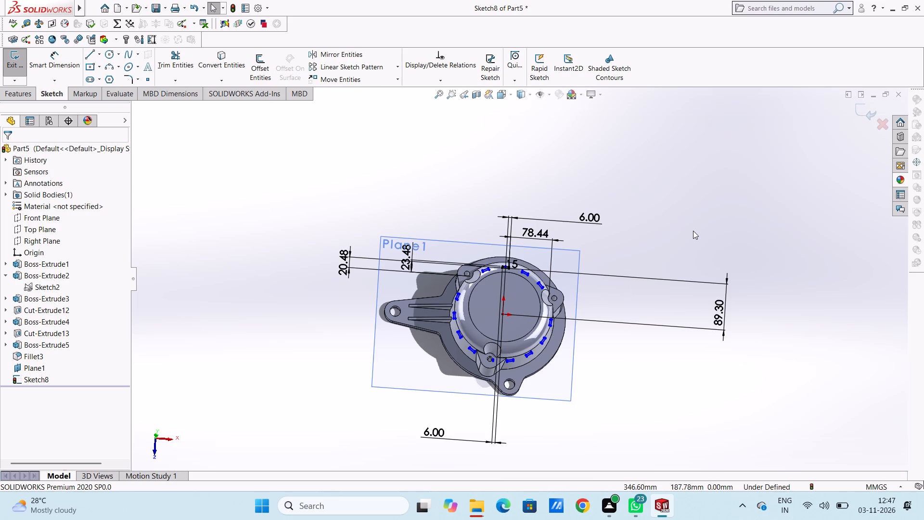
Undo the trims of the lug-overlapping rectangles and the circular pattern, leaving only the seed rectangle.
key("ctrl+z")
key("ctrl+z")
key("ctrl+z")
key("ctrl+z")
key("ctrl+z")
key("ctrl+z")
key("ctrl+z")
key("ctrl+z")
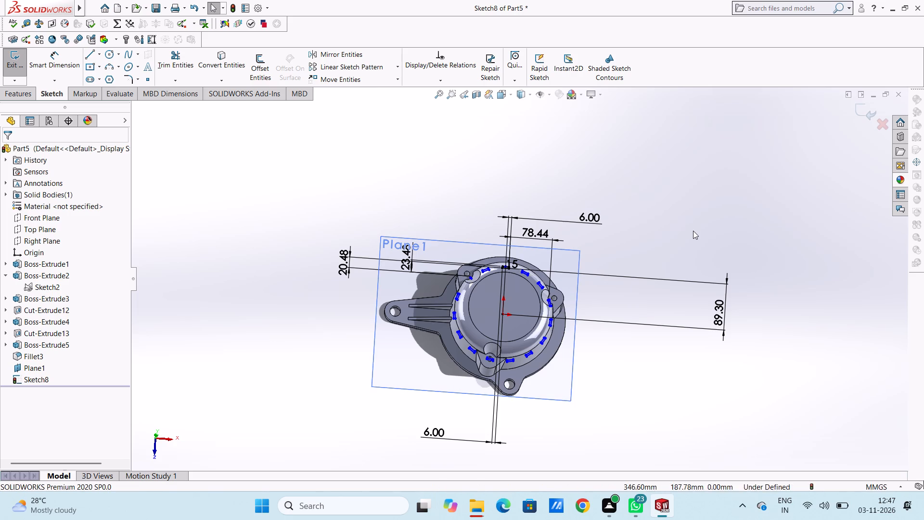
key("ctrl+z")
key("ctrl+z")
key("ctrl+z")
key("ctrl+z")
key("ctrl+z")
key("ctrl+z")
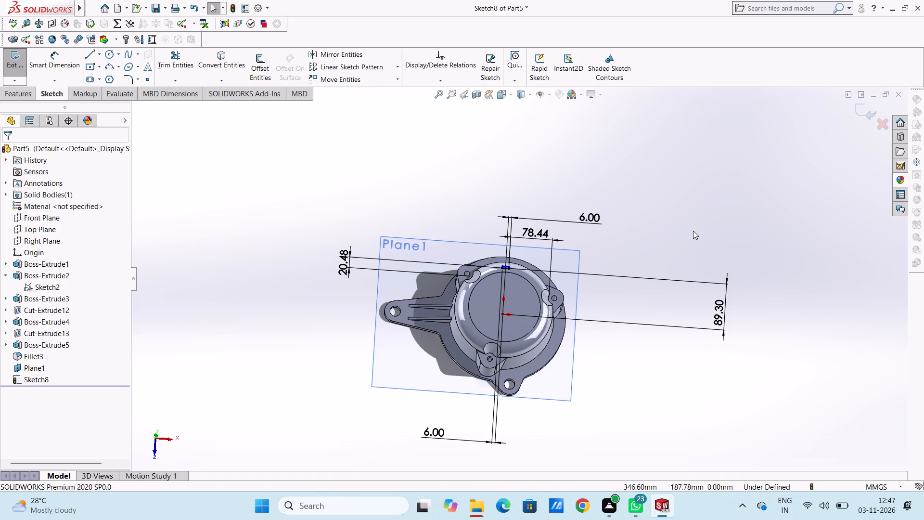
Undo the seed rectangle's locating dimensions, including the 20.48, 78.44, 89.30 and both 6.00 mm ones.
key("ctrl+5")
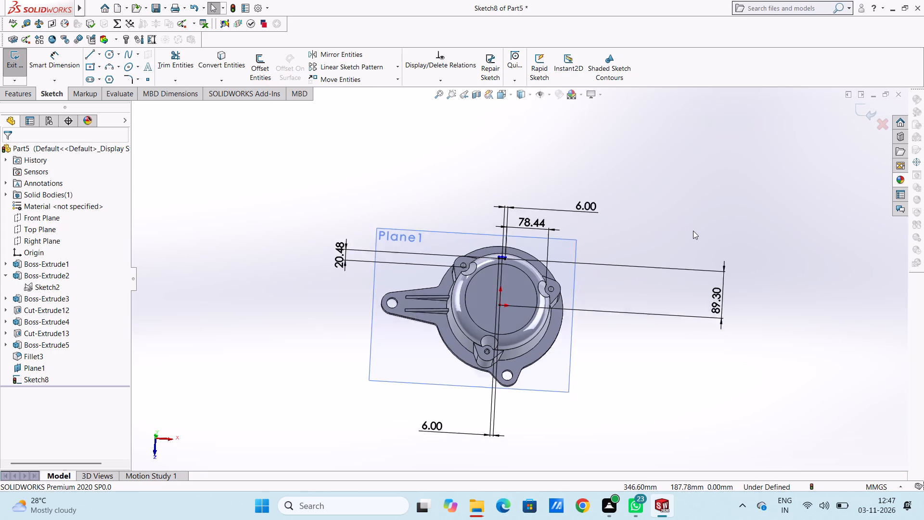
key("ctrl+z")
key("ctrl+z")
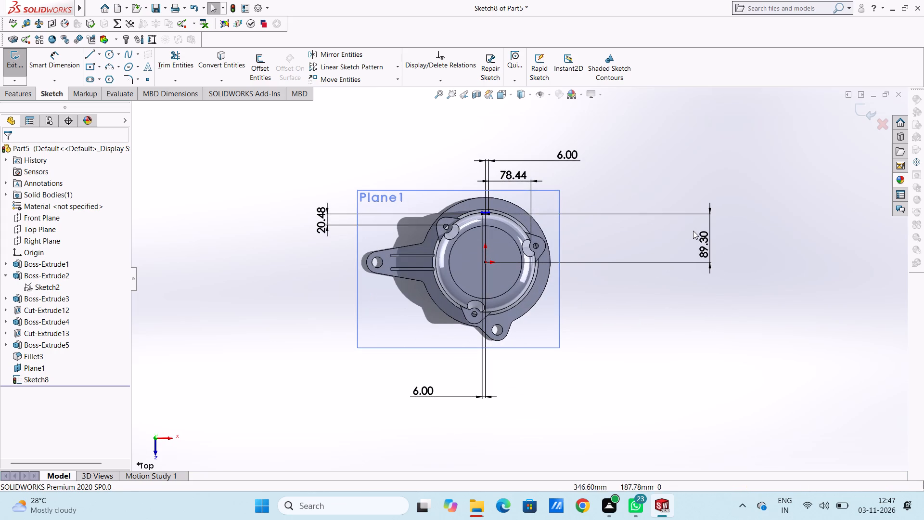
key("ctrl+z")
key("ctrl+z")
key("ctrl+z")
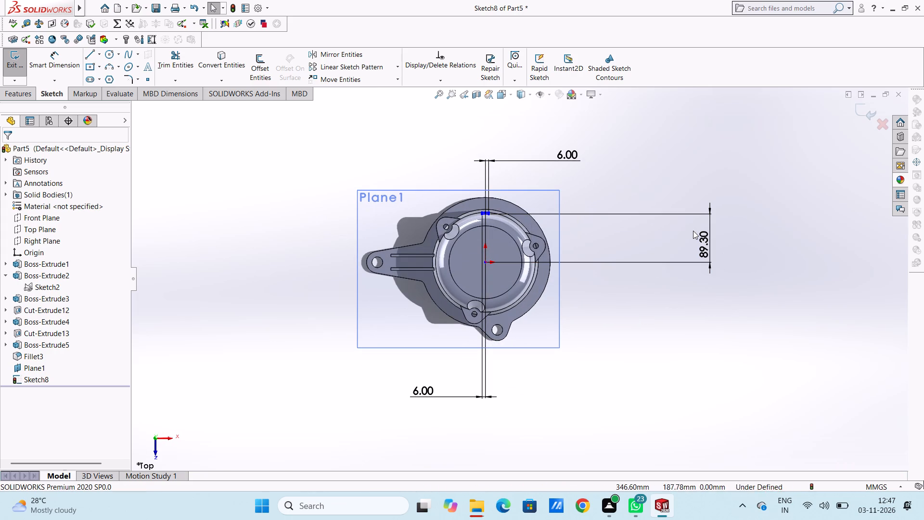
key("ctrl+z")
key("ctrl+z")
key("ctrl+z")
key("ctrl+z")
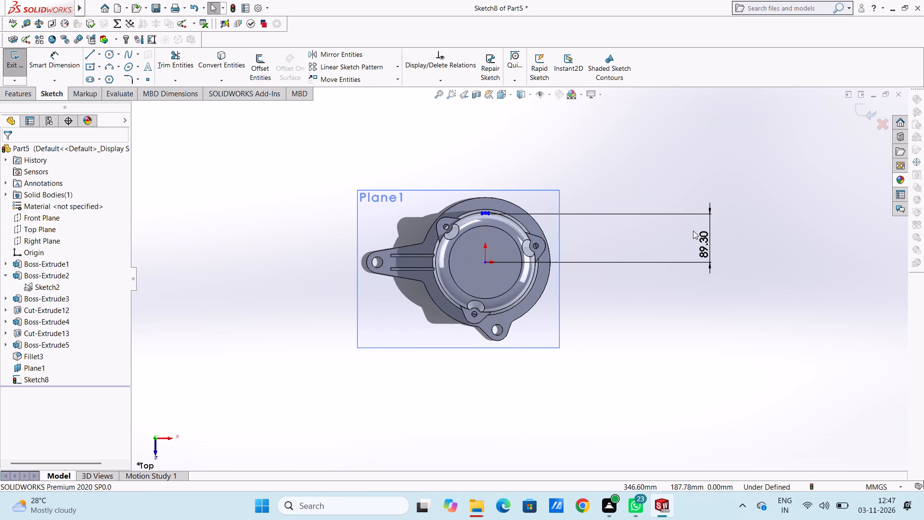
key("ctrl+z")
key("ctrl+z")
key("ctrl+z")
key("ctrl+z")
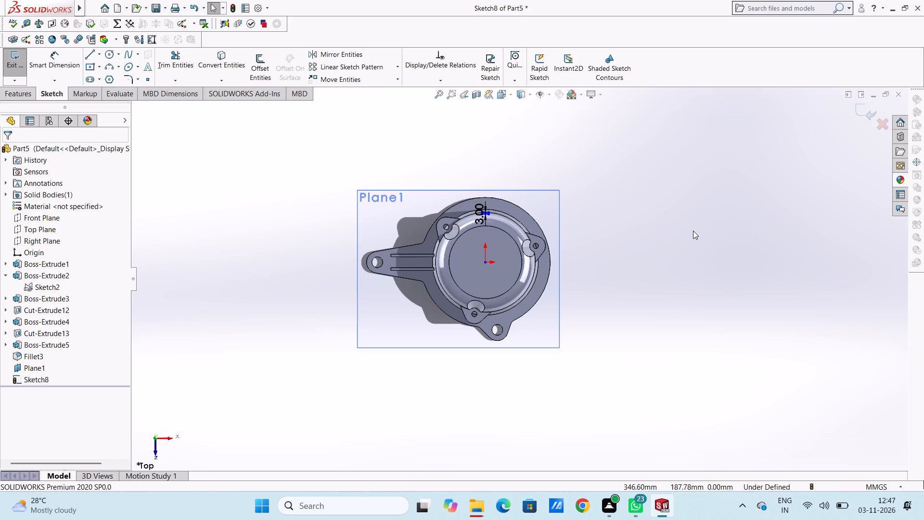
Undo further rectangle edits, going back to the 184.60 mm diameter circle with its 6 mm offset lines.
key("ctrl+z")
key("ctrl+z")
key("ctrl+z")
key("ctrl+z")
key("ctrl+z")
key("ctrl+z")
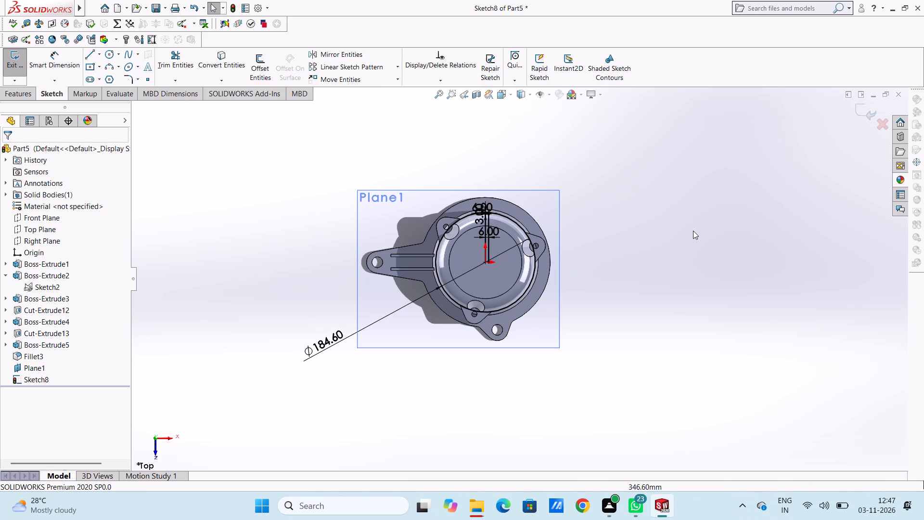
key("ctrl+z")
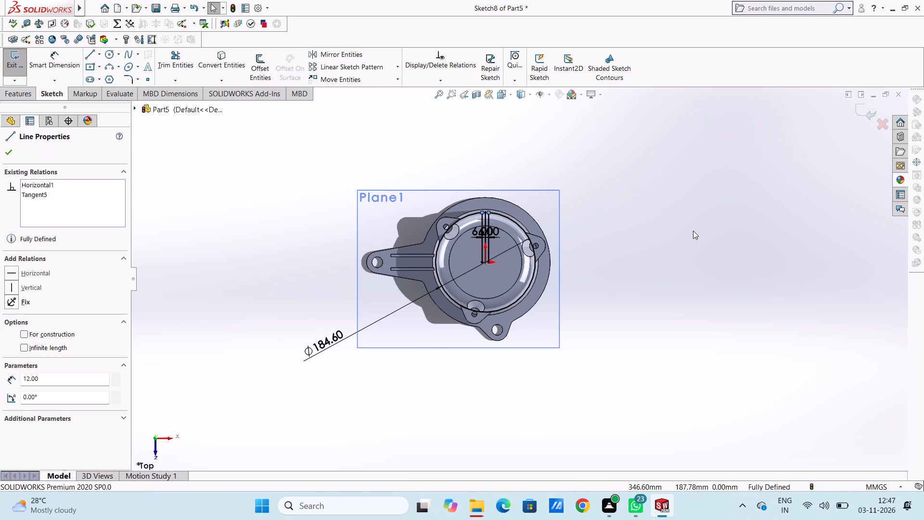
Offset the short tangent line at the circle's edge 54 mm (98-44) inward toward the origin, with a dimension added.
left_click(287, 260)
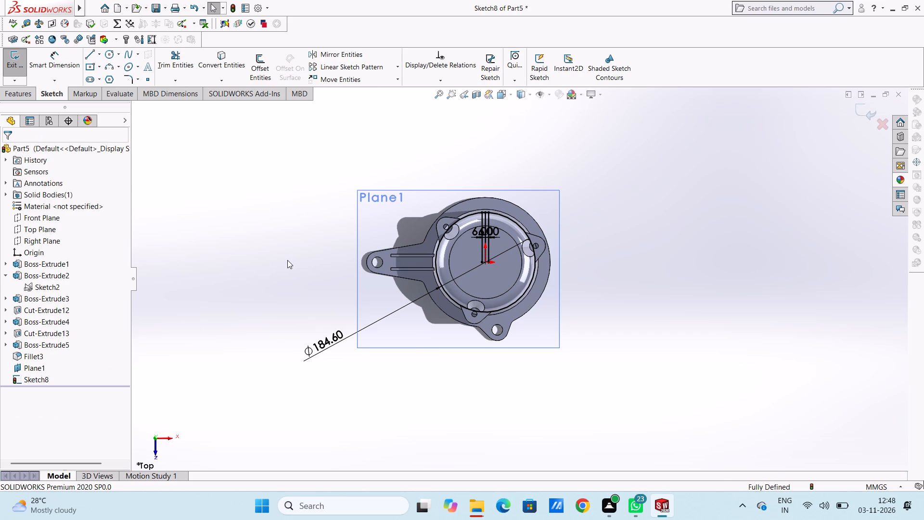
scroll(325, 273, "down", 1)
scroll(577, 189, "down", 5)
scroll(415, 221, "down", 5)
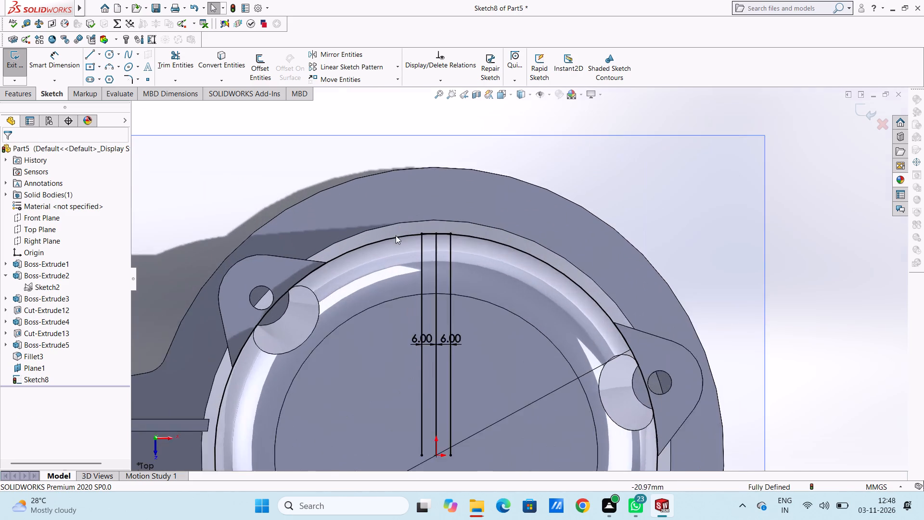
scroll(526, 279, "down", 4)
scroll(519, 286, "up", 6)
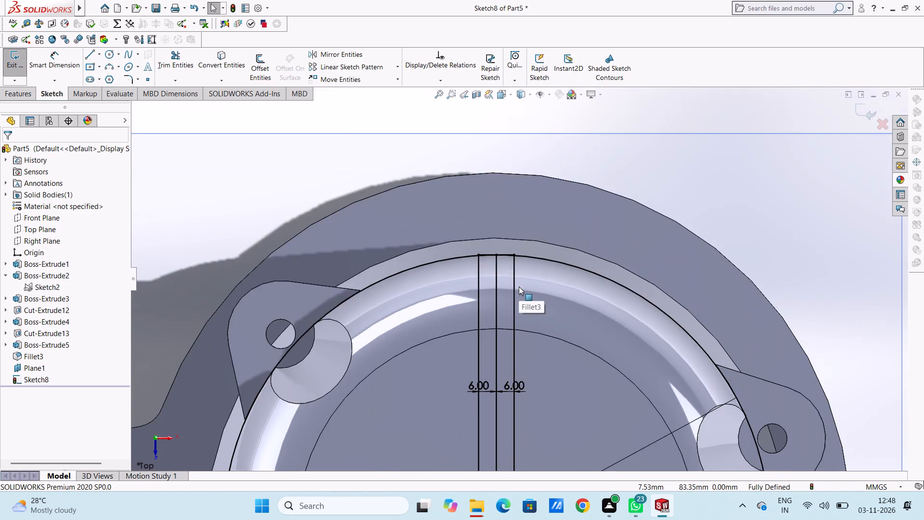
scroll(519, 286, "up", 5)
left_click(261, 65)
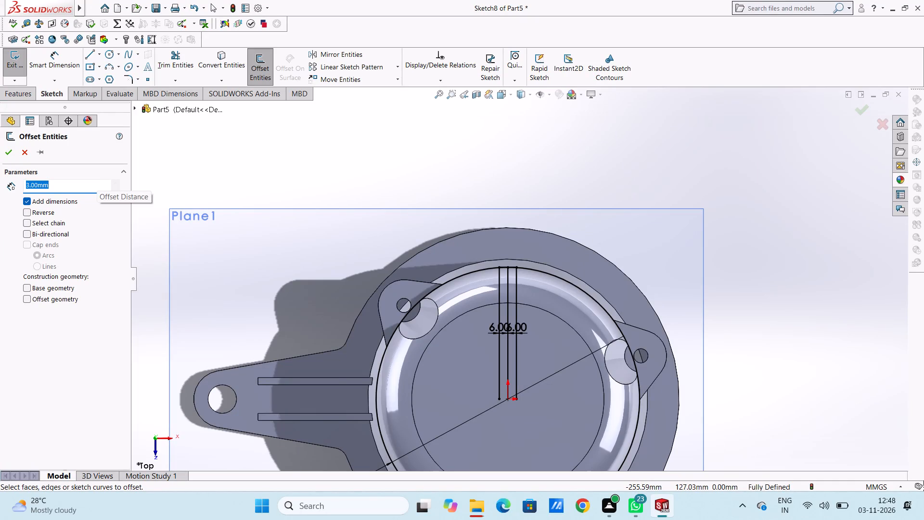
type("98-")
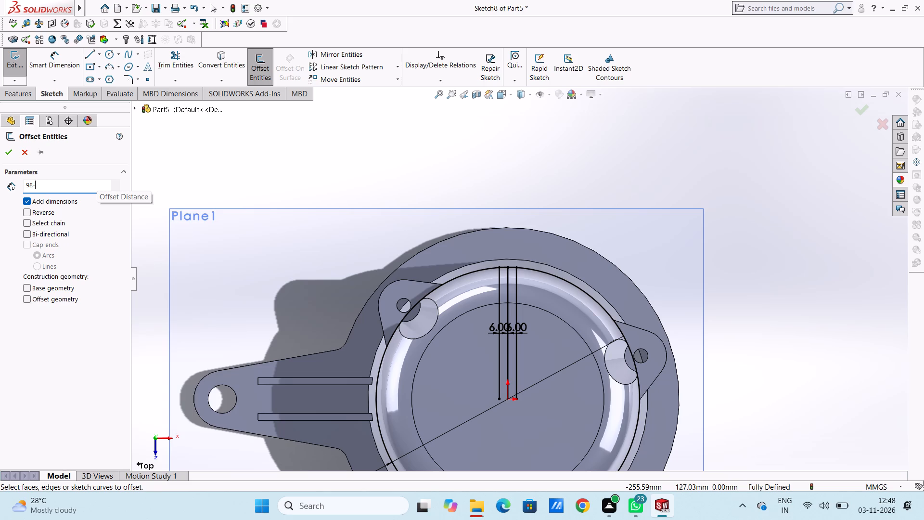
type("44")
key("Return")
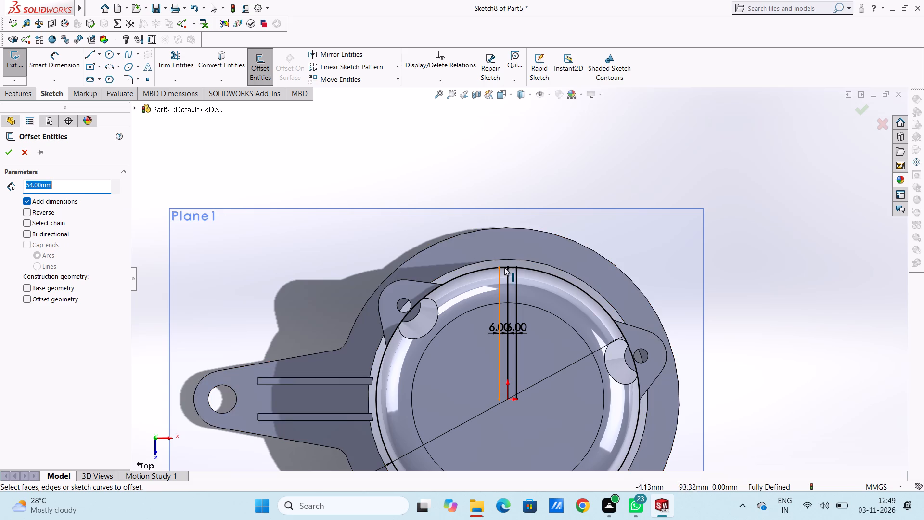
scroll(524, 279, "down", 11)
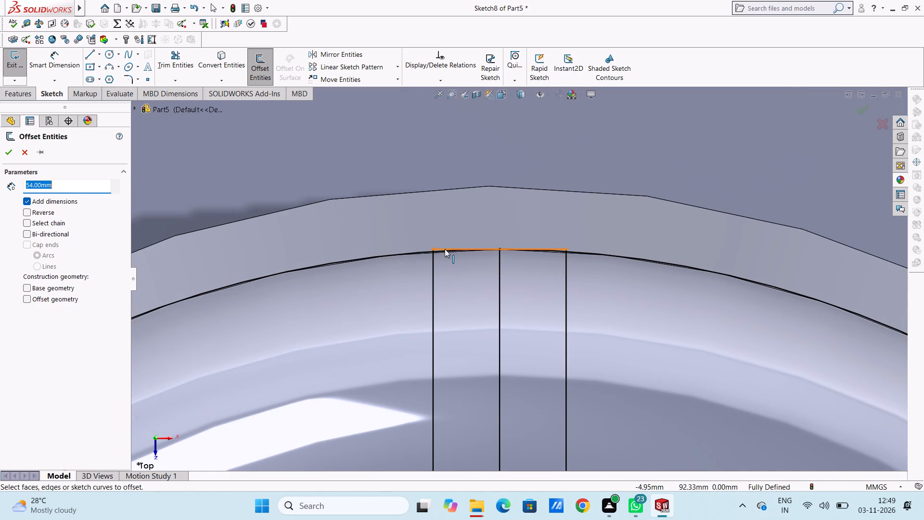
left_click(445, 249)
scroll(463, 270, "up", 16)
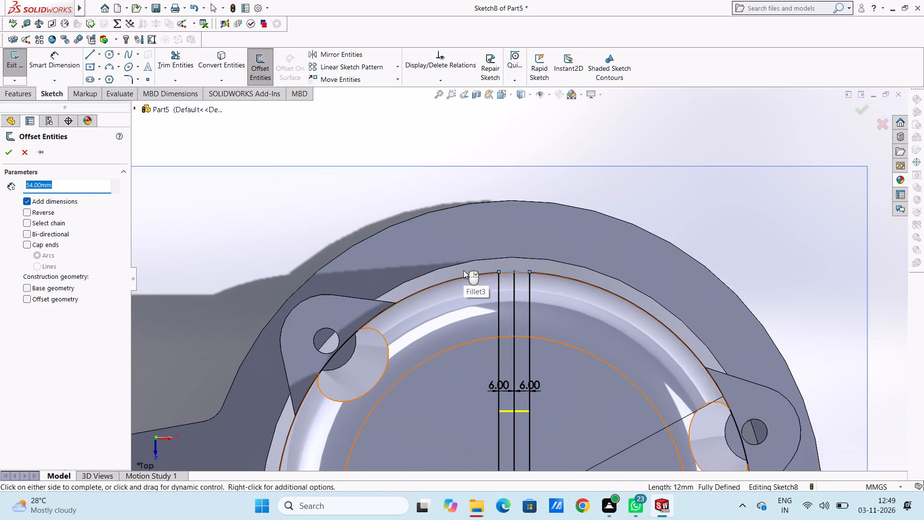
scroll(463, 270, "up", 9)
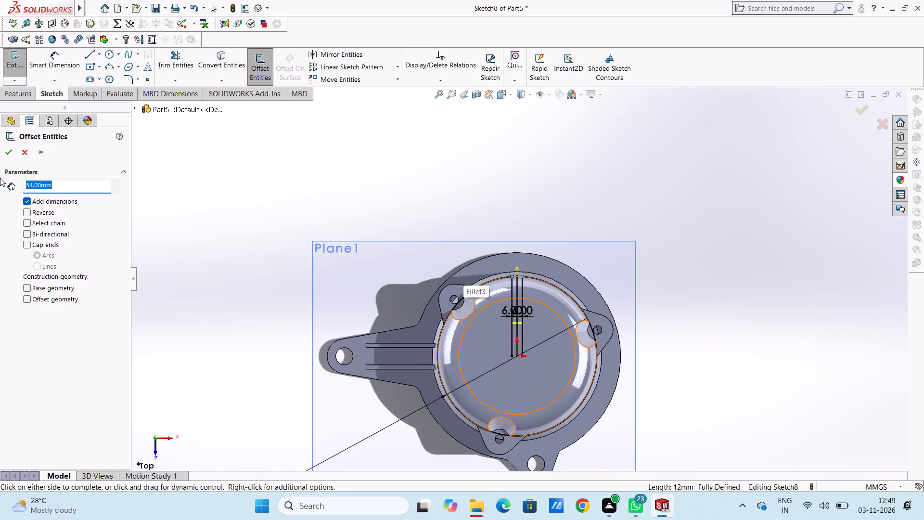
left_click(7, 152)
left_click(289, 205)
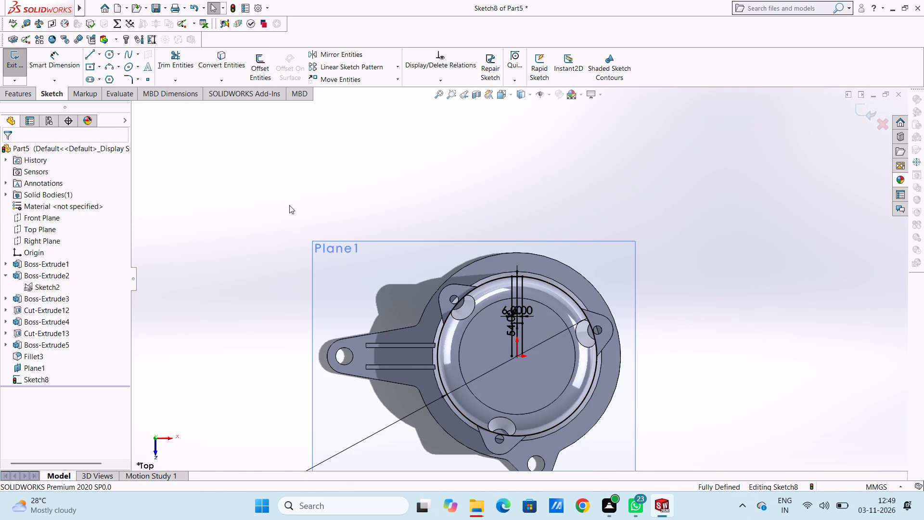
Trim the parallel side lines between the new offset line and the origin, and trim away the whole middle line.
scroll(578, 329, "down", 1)
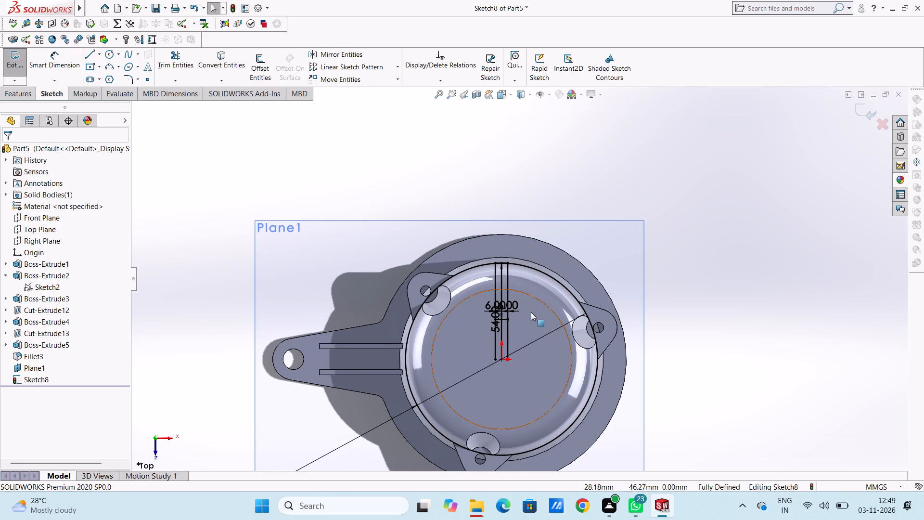
scroll(528, 313, "down", 1)
left_click(180, 63)
scroll(512, 355, "down", 2)
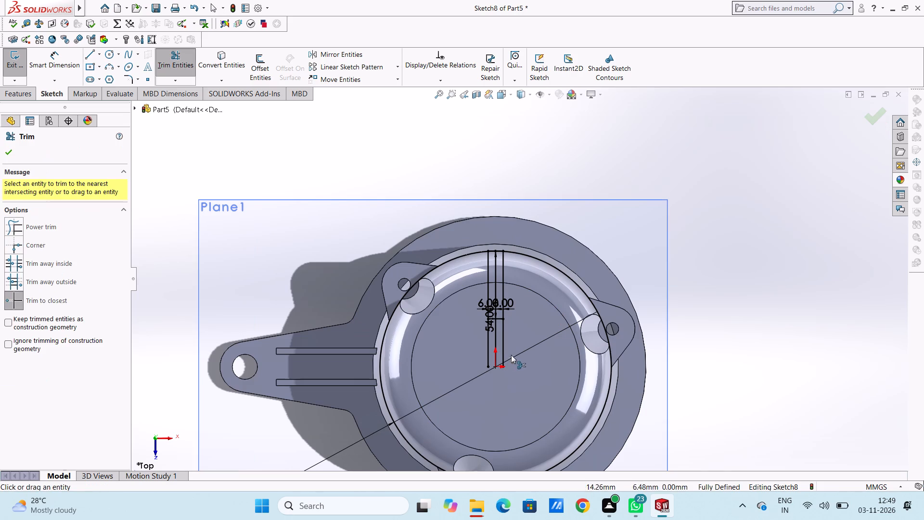
scroll(511, 355, "down", 2)
left_click(467, 286)
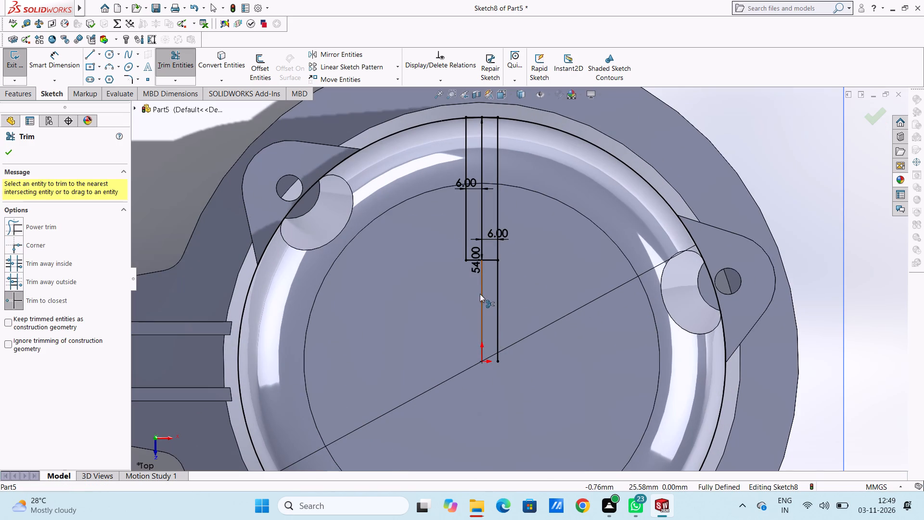
left_click(481, 294)
left_click(497, 290)
left_click(482, 241)
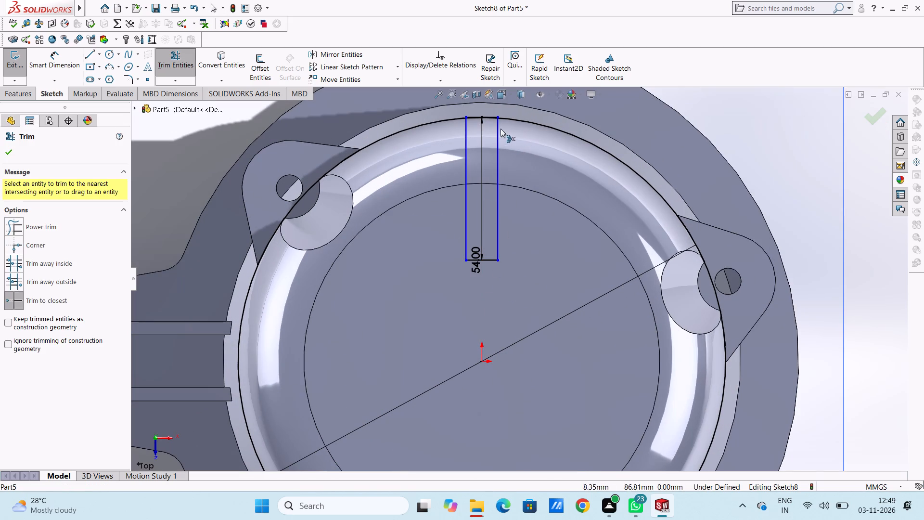
Trim the 184.60 mm circle outside the rectangle, plus the -X half of the arc inside the rectangle's outer end.
scroll(493, 126, "down", 4)
left_click(421, 149)
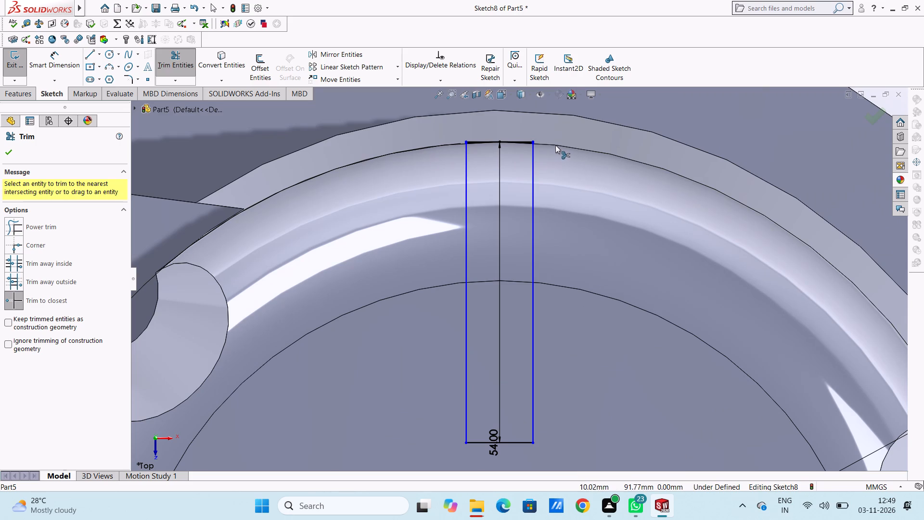
scroll(498, 155, "down", 5)
scroll(439, 175, "down", 4)
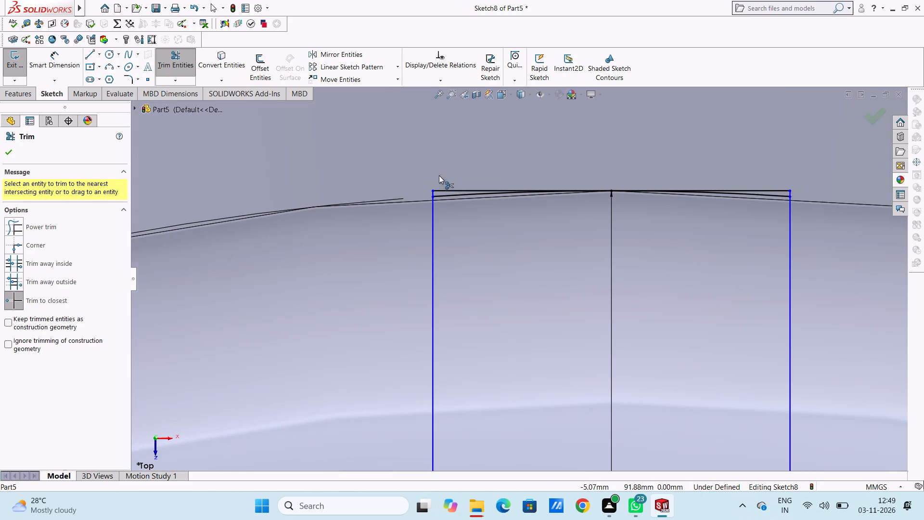
left_click(444, 195)
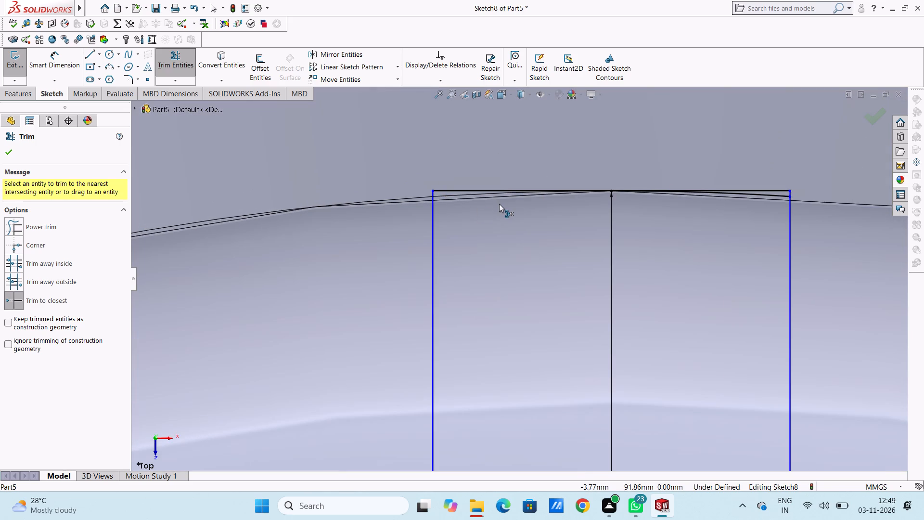
scroll(499, 204, "up", 20)
scroll(499, 204, "up", 1)
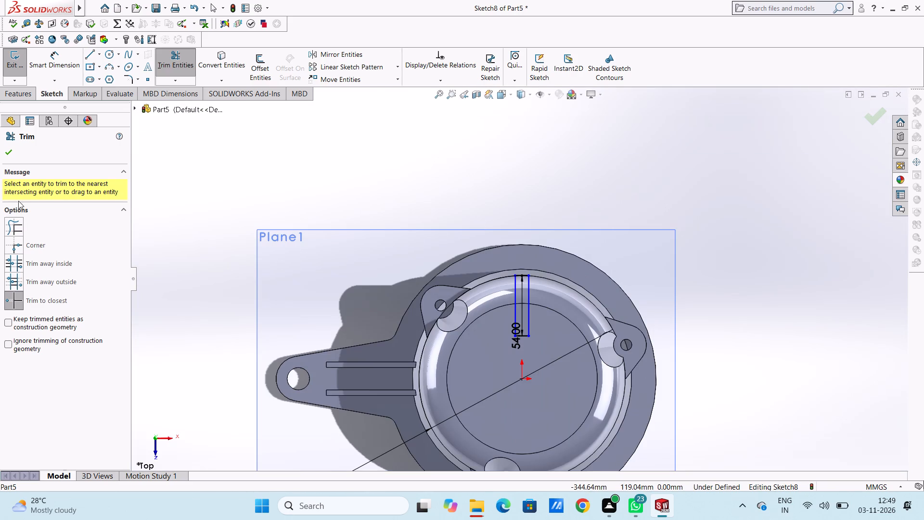
left_click(7, 159)
left_click(227, 196)
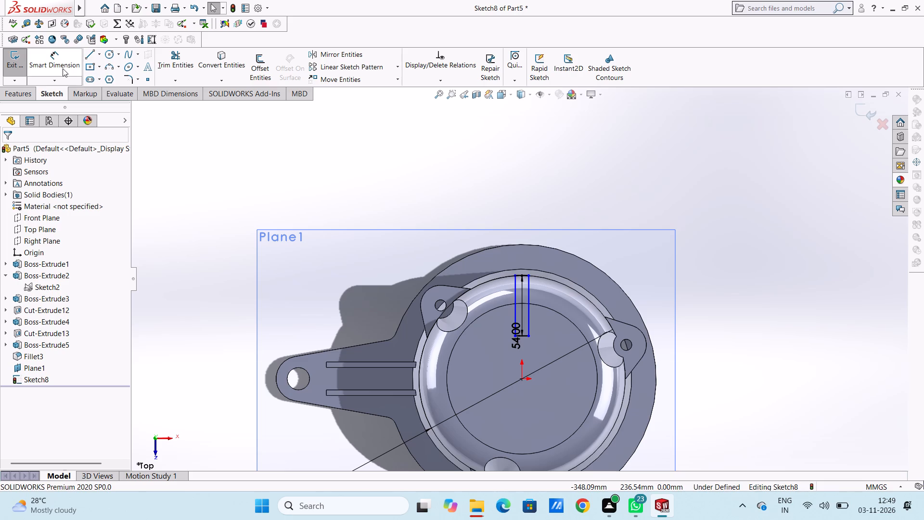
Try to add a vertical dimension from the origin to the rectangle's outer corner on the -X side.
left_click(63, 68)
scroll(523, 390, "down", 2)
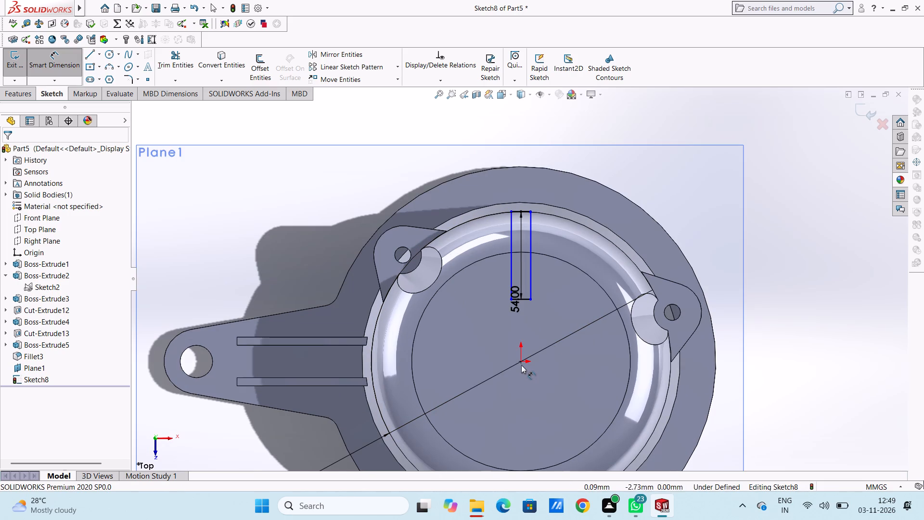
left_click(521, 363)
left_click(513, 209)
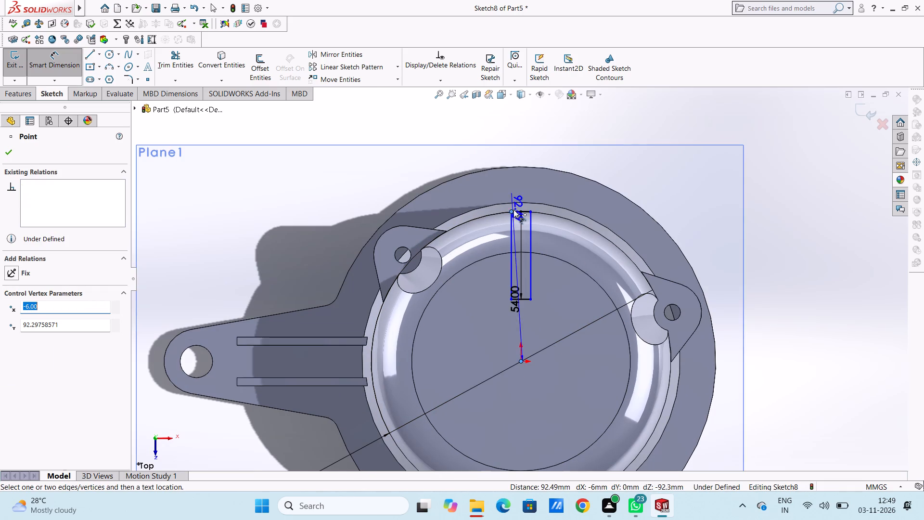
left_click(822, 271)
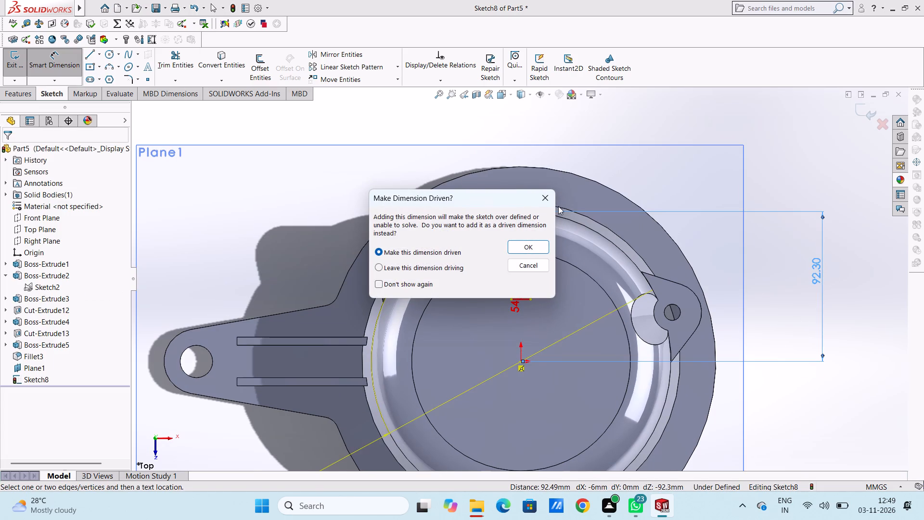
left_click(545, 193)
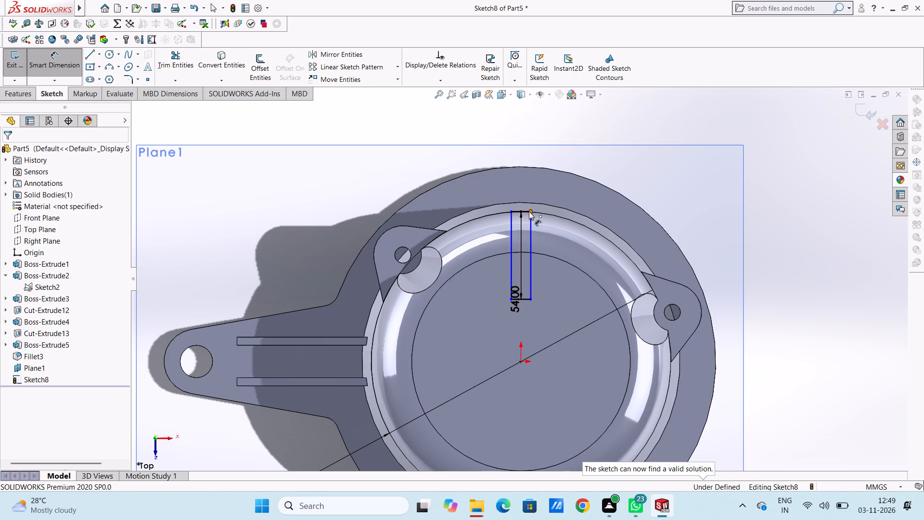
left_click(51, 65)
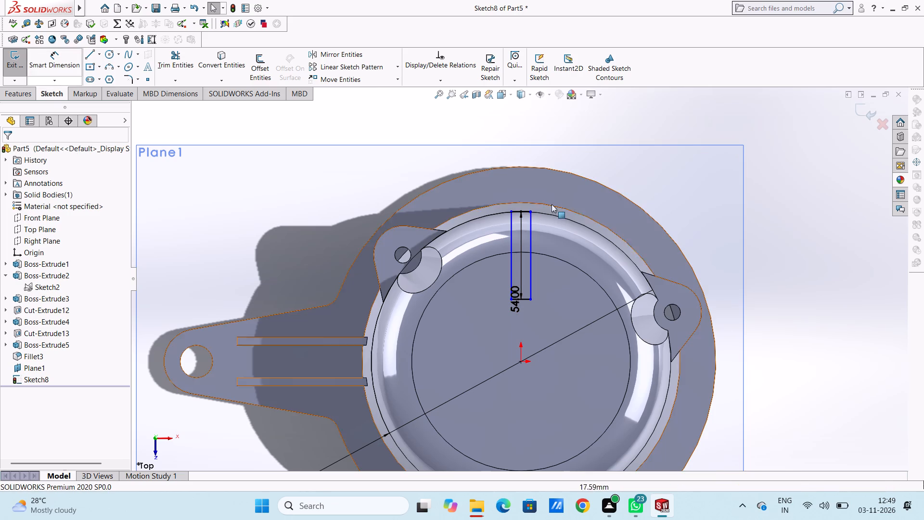
Apply a Fix relation to the rectangle's outer corner on the +X side.
left_click(532, 212)
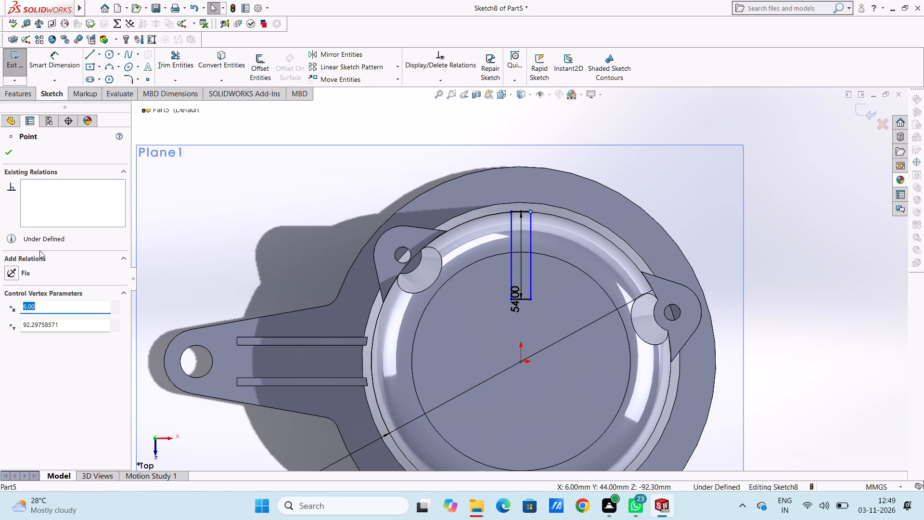
left_click(14, 272)
left_click(369, 190)
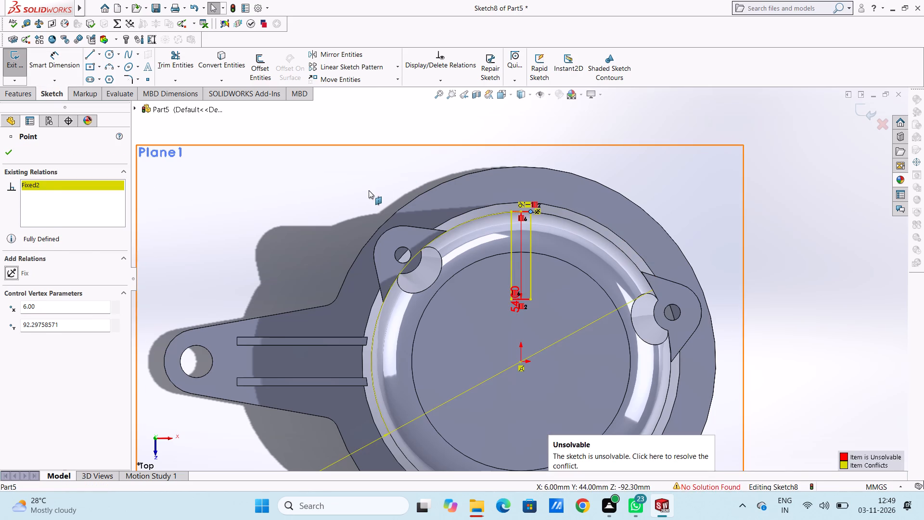
Delete the 184.60 mm diameter dimension from the sketch.
scroll(367, 193, "up", 4)
scroll(328, 356, "up", 5)
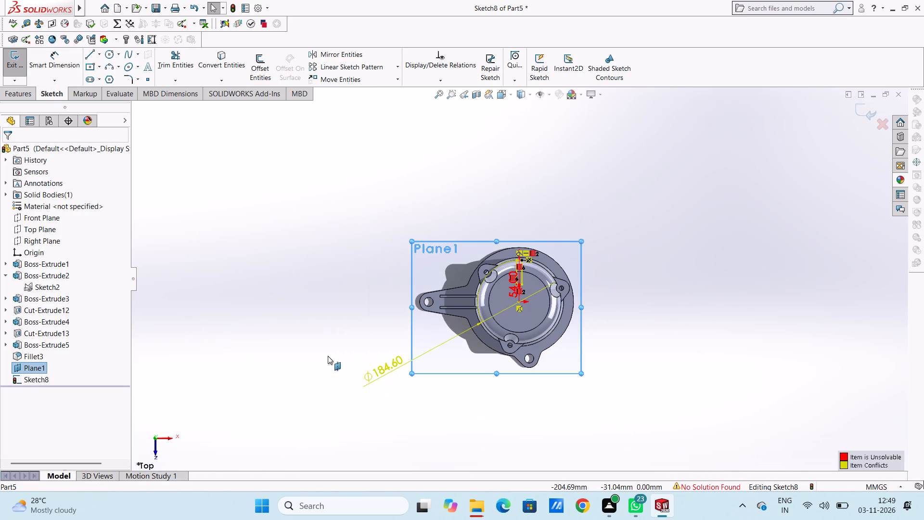
left_click(379, 374)
right_click(315, 262)
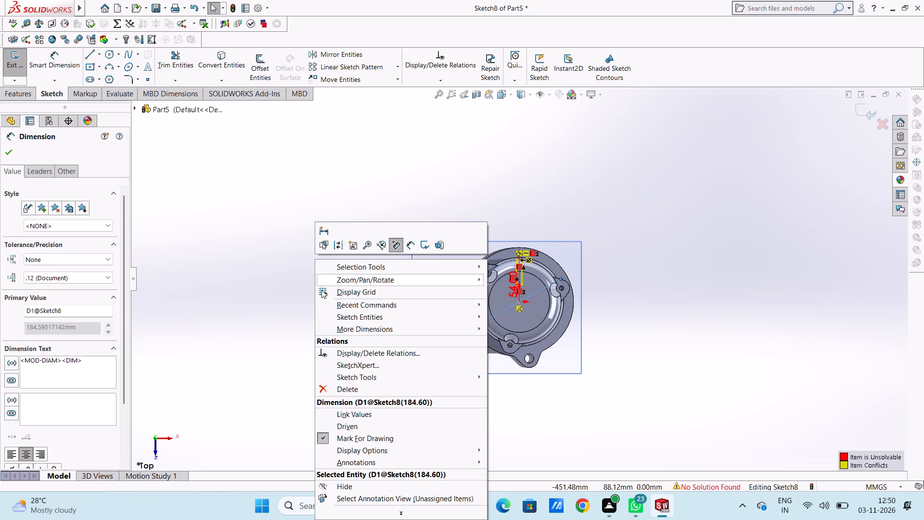
left_click(337, 384)
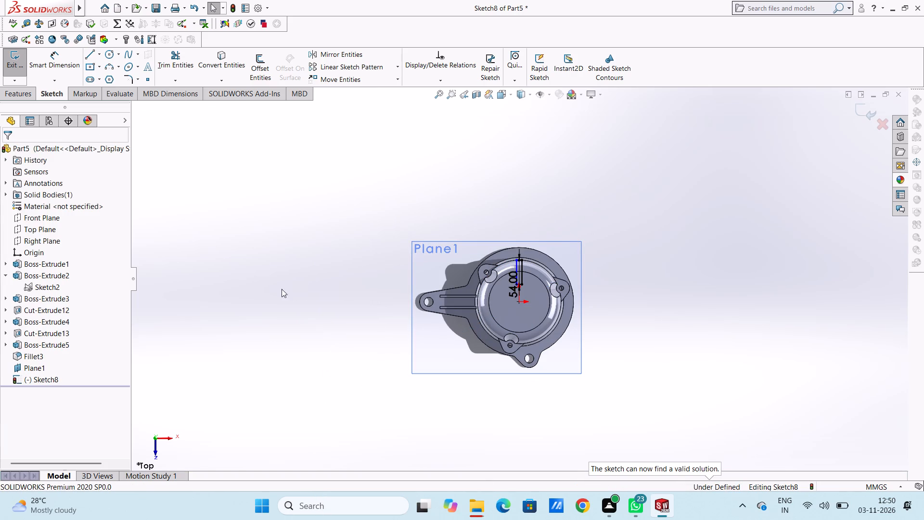
Apply a Fix relation to the rectangle's outer corner on the -X side.
scroll(500, 266, "down", 5)
scroll(620, 285, "down", 5)
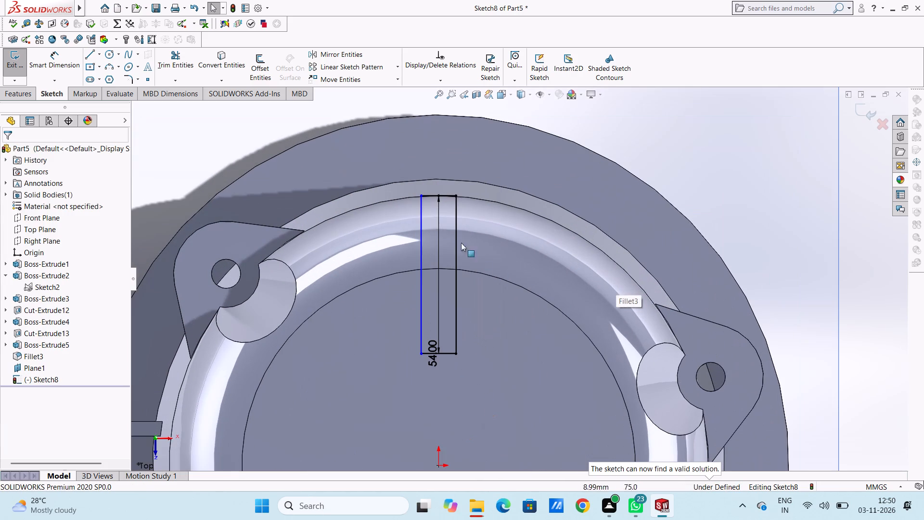
left_click(421, 195)
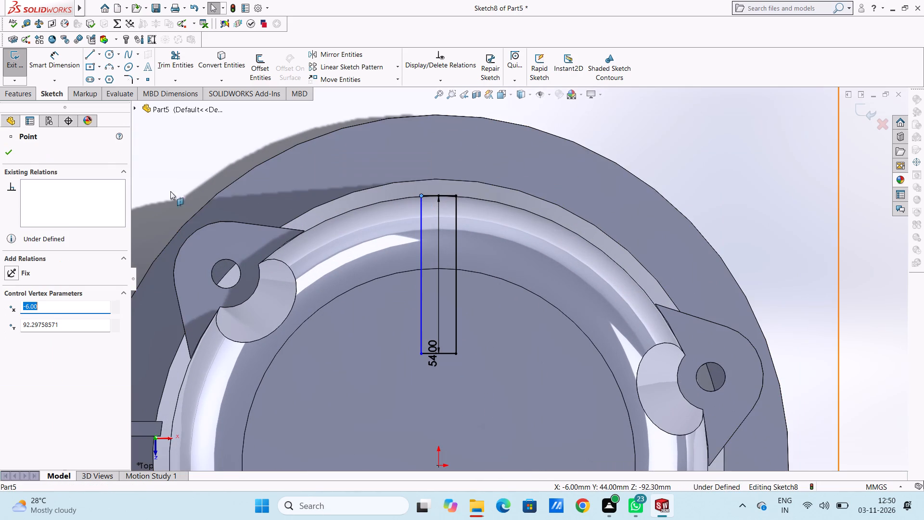
left_click(9, 271)
left_click(210, 169)
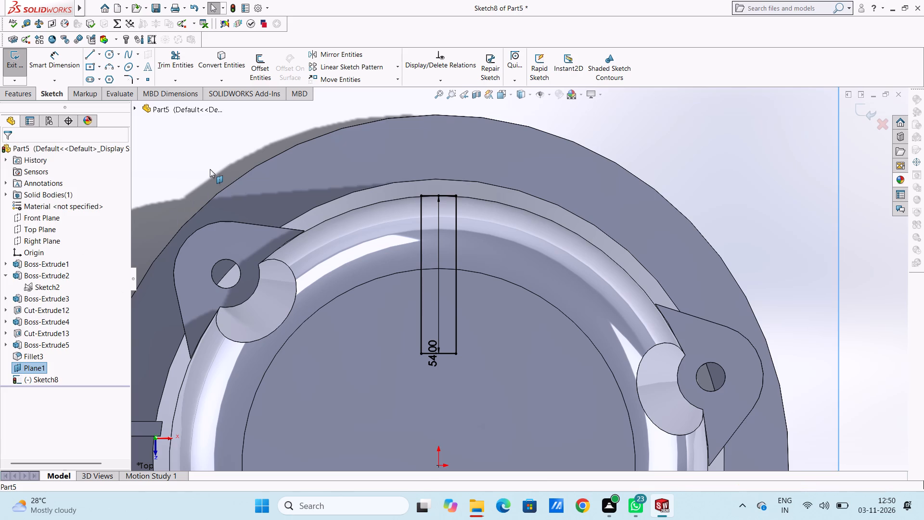
scroll(289, 183, "up", 10)
left_click(262, 272)
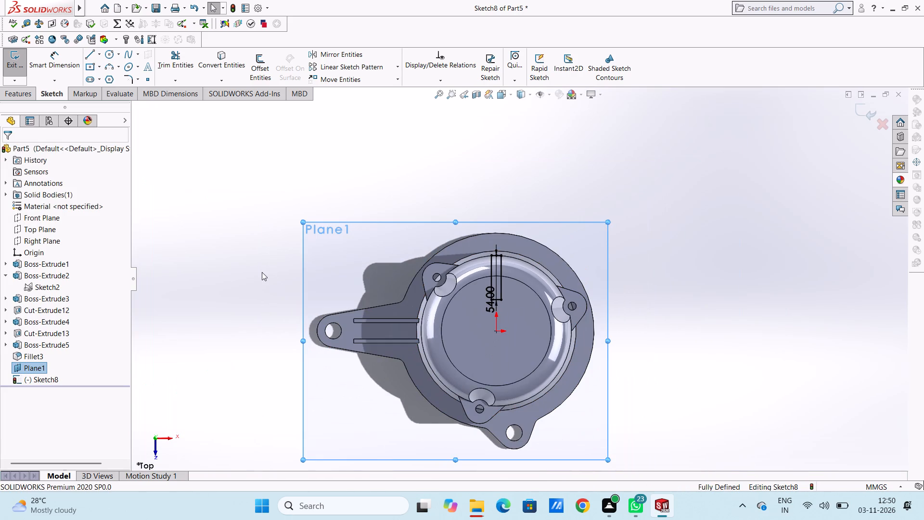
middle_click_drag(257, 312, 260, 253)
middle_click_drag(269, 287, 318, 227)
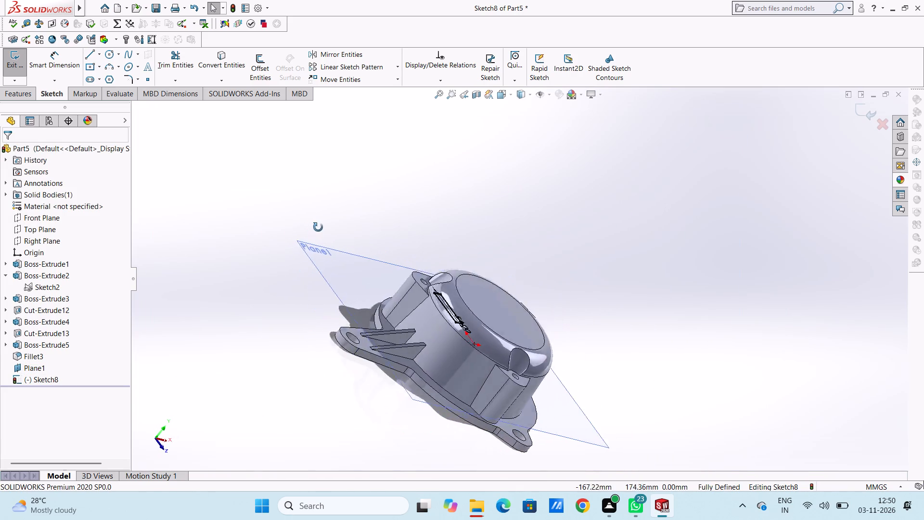
Start an extruded cut from the 54 mm rectangle sketch, reversed toward the dome top, with the rectangle region as its contour.
middle_click_drag(318, 227, 295, 264)
middle_click_drag(283, 390, 280, 273)
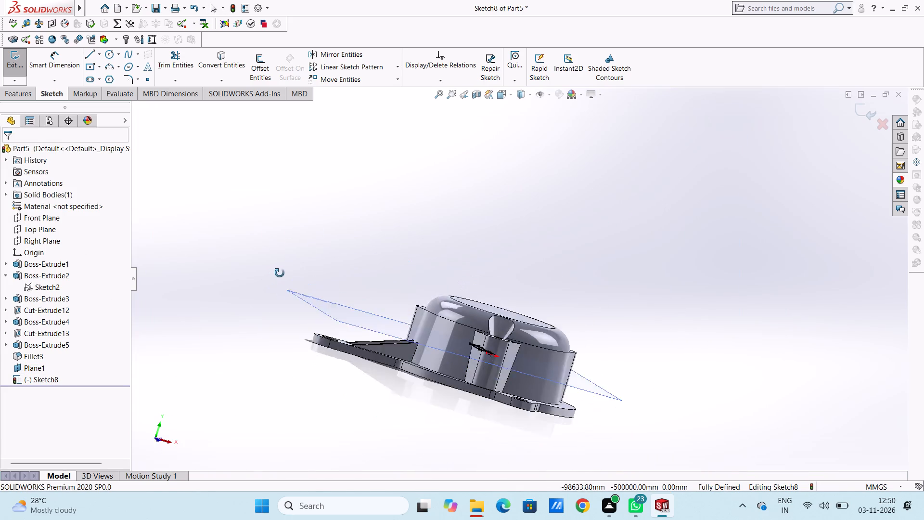
middle_click_drag(280, 273, 284, 313)
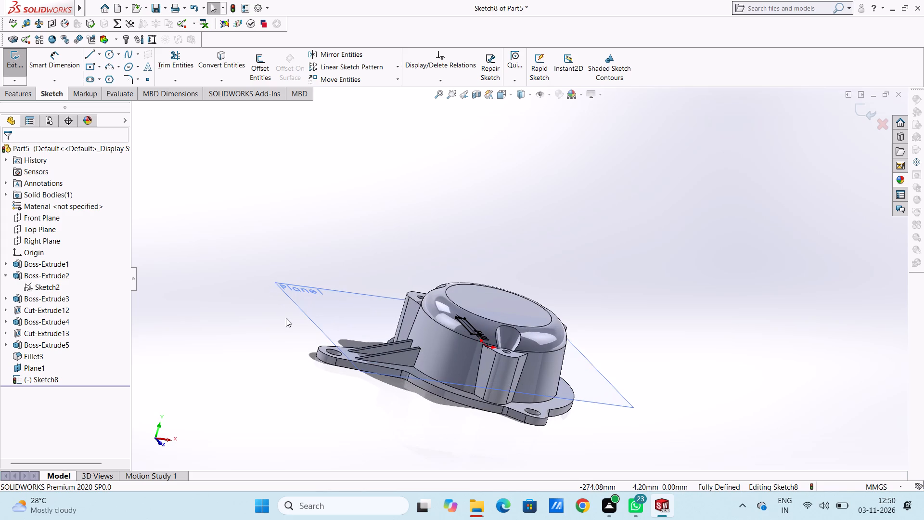
left_click(18, 94)
left_click(171, 62)
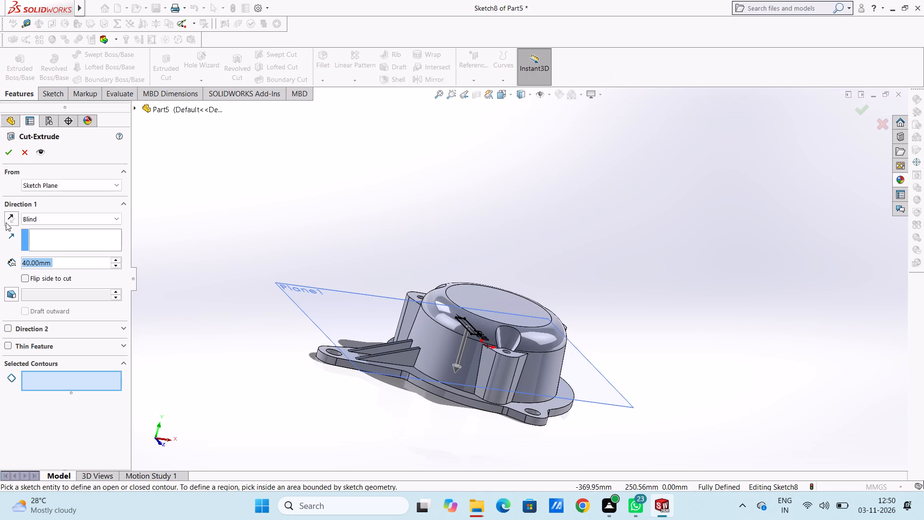
left_click(9, 217)
middle_click_drag(298, 197, 279, 299)
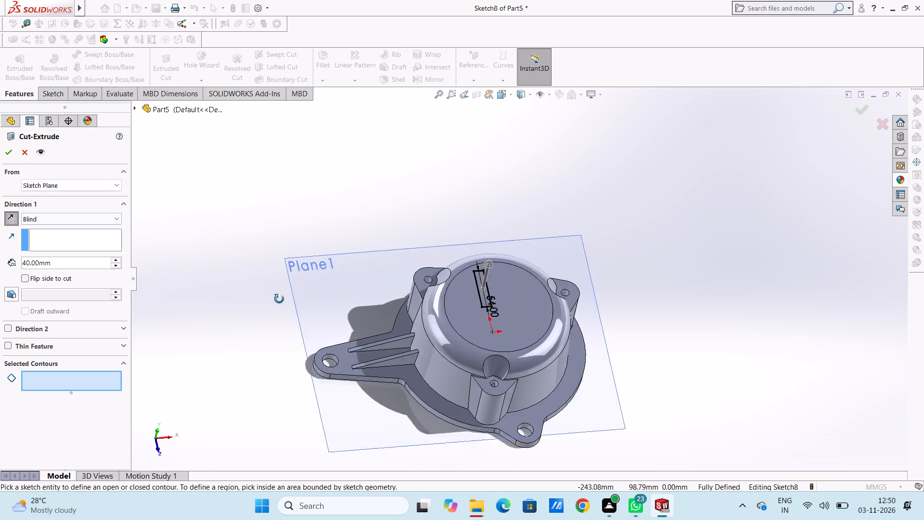
middle_click_drag(279, 299, 275, 312)
scroll(502, 281, "down", 7)
middle_click_drag(505, 280, 519, 286)
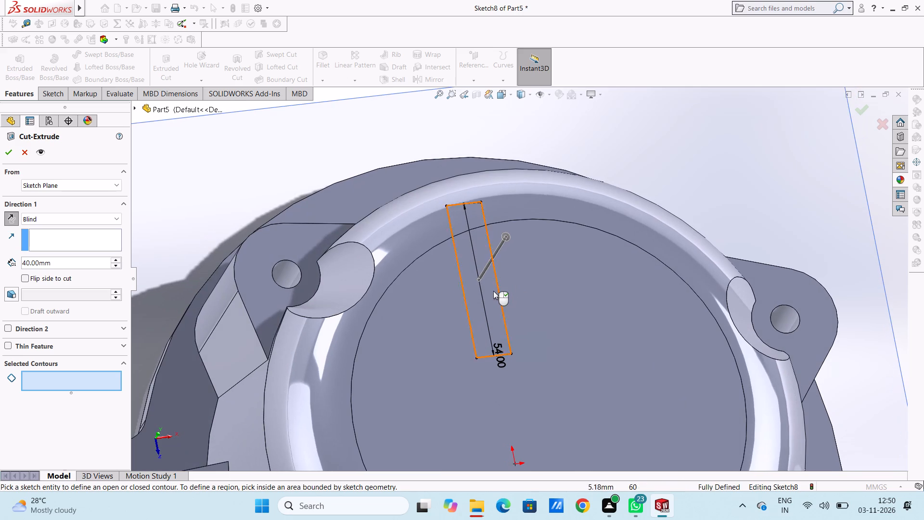
left_click(484, 300)
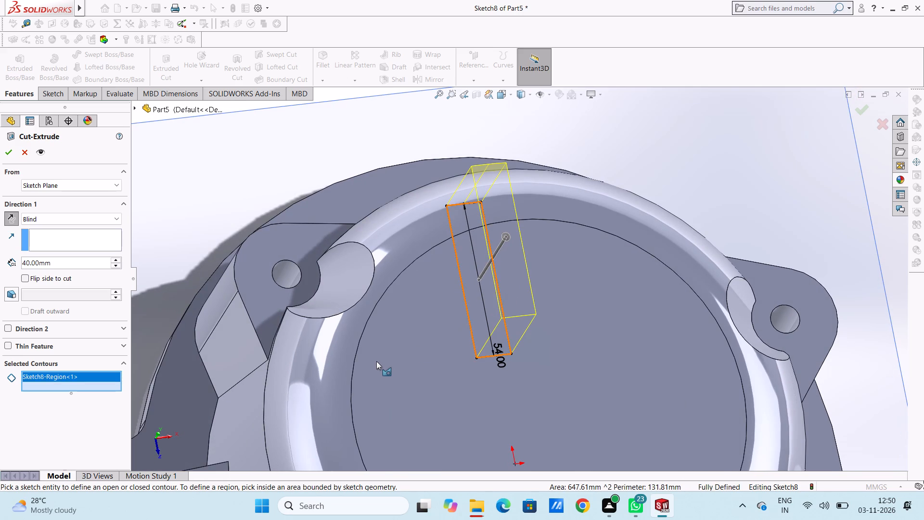
scroll(373, 362, "up", 1)
middle_click_drag(381, 347, 388, 276)
scroll(390, 290, "up", 3)
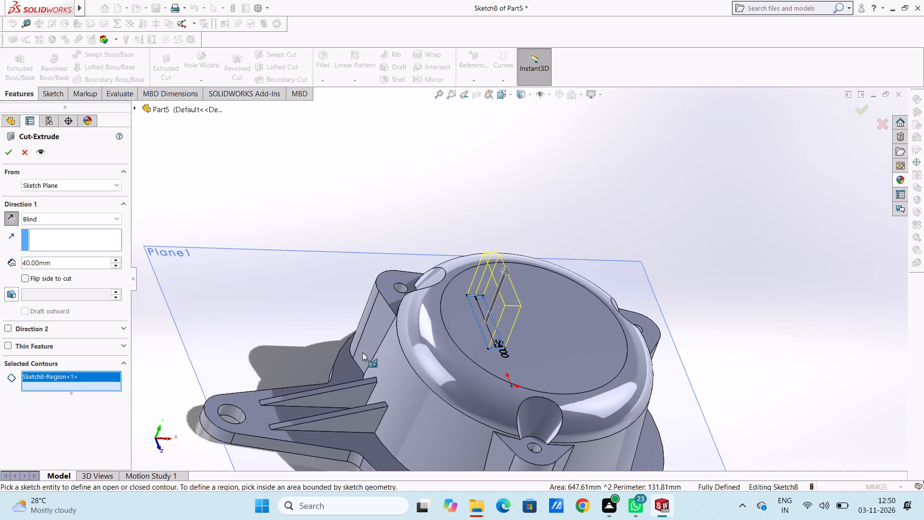
middle_click_drag(329, 309, 342, 278)
scroll(368, 316, "up", 4)
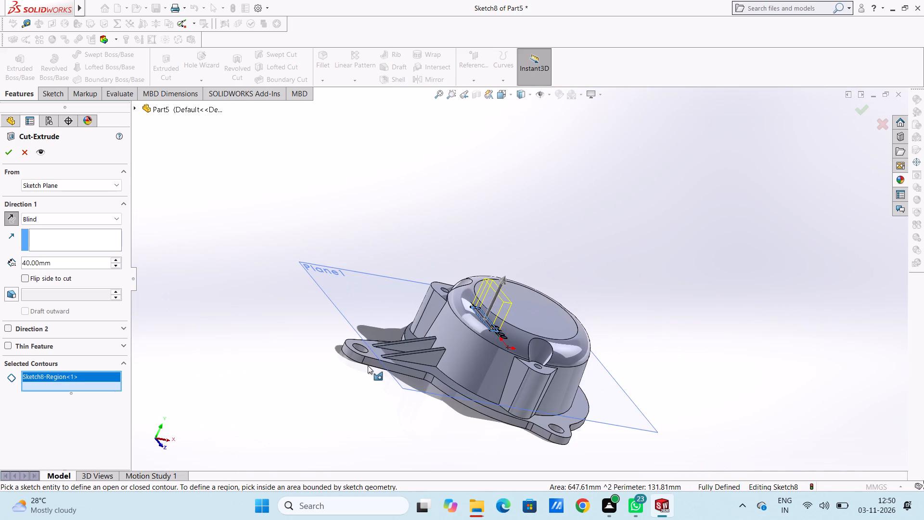
middle_click_drag(367, 364, 379, 364)
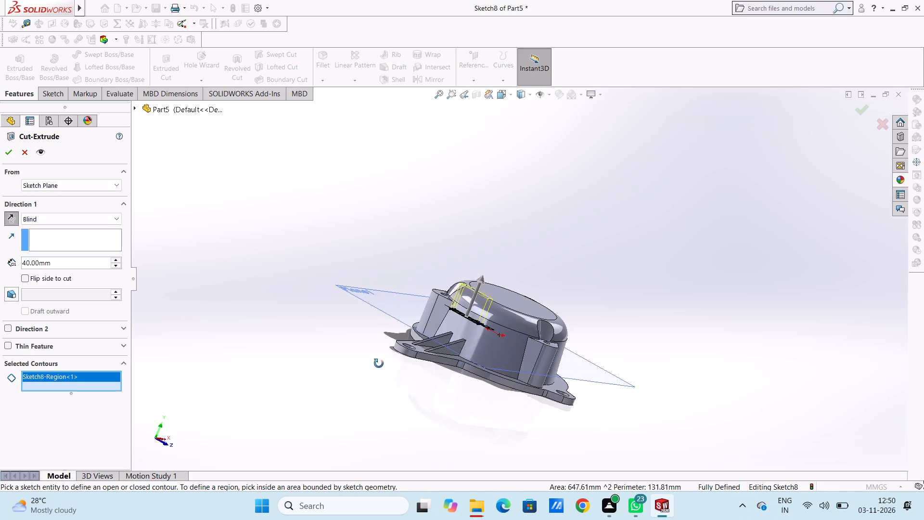
middle_click_drag(379, 364, 362, 376)
scroll(359, 375, "up", 1)
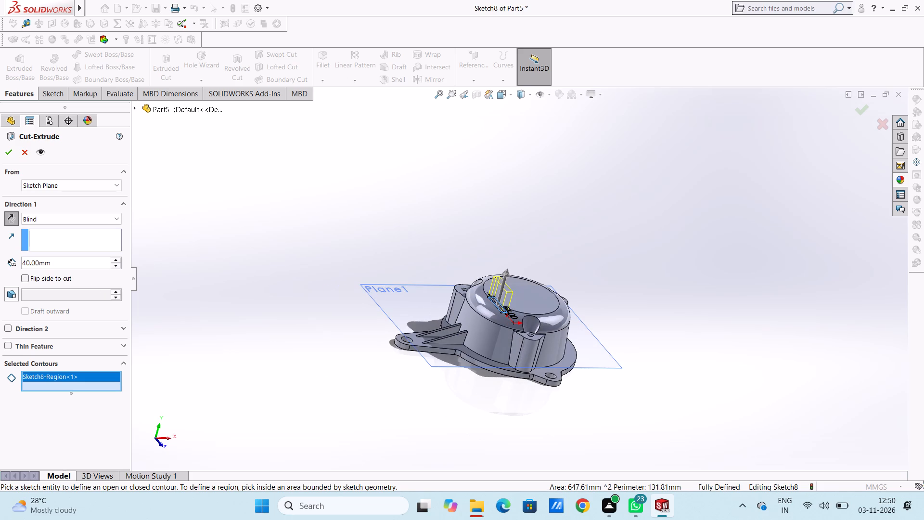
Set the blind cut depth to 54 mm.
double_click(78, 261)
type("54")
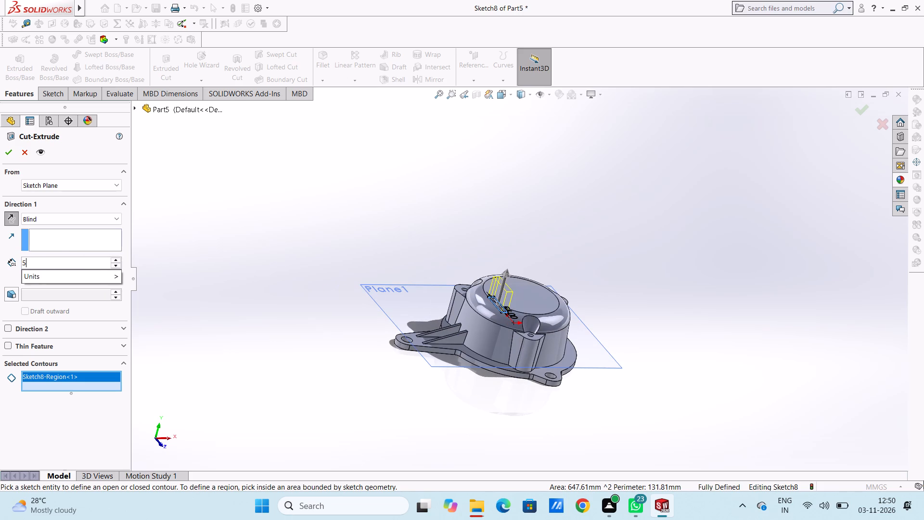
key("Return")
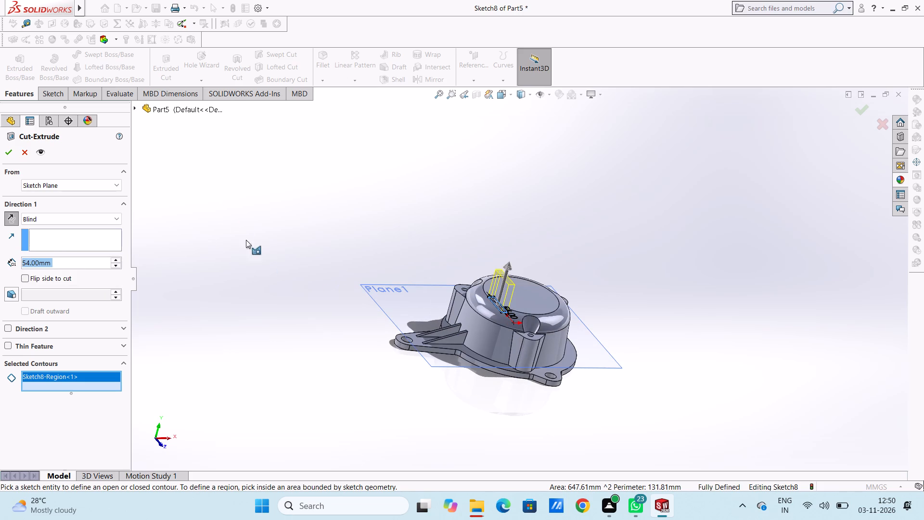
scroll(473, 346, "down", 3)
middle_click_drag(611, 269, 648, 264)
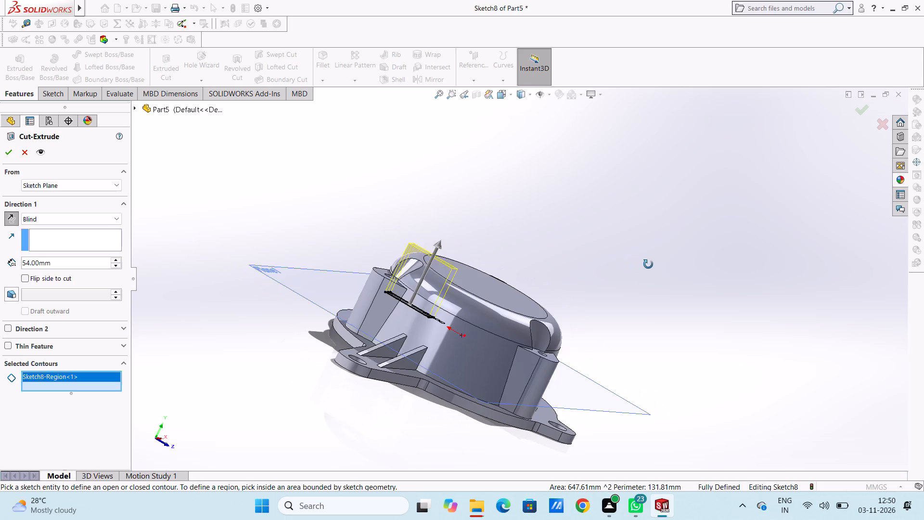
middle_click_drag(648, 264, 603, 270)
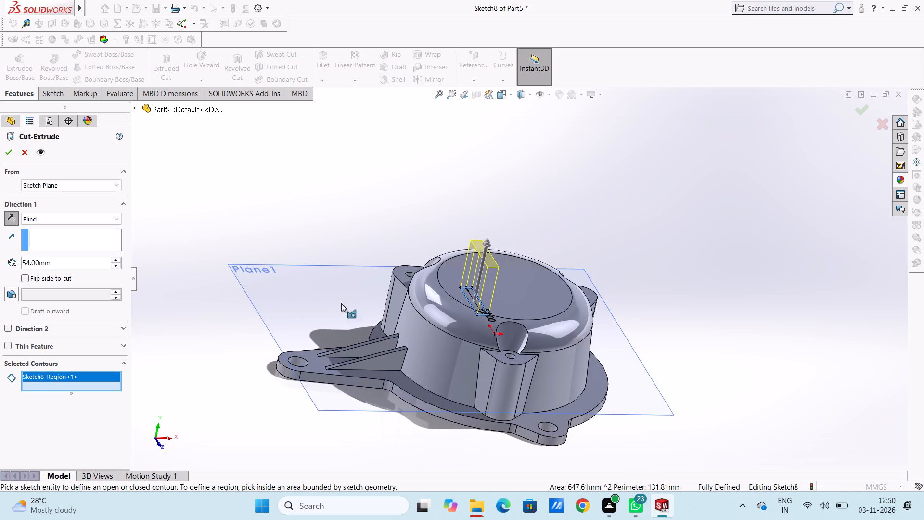
Set the cut's end condition to Through All and create the slot through the dome's rounded rim.
left_click(84, 219)
left_click(81, 238)
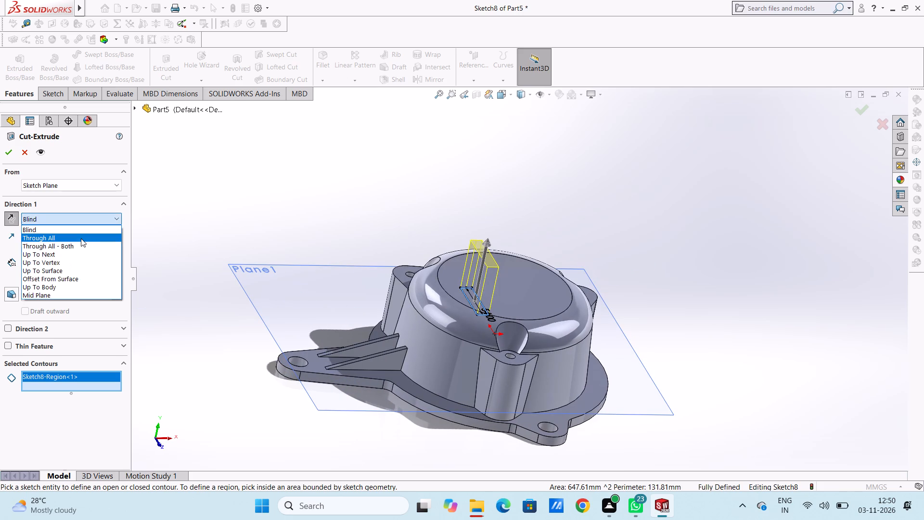
left_click(7, 155)
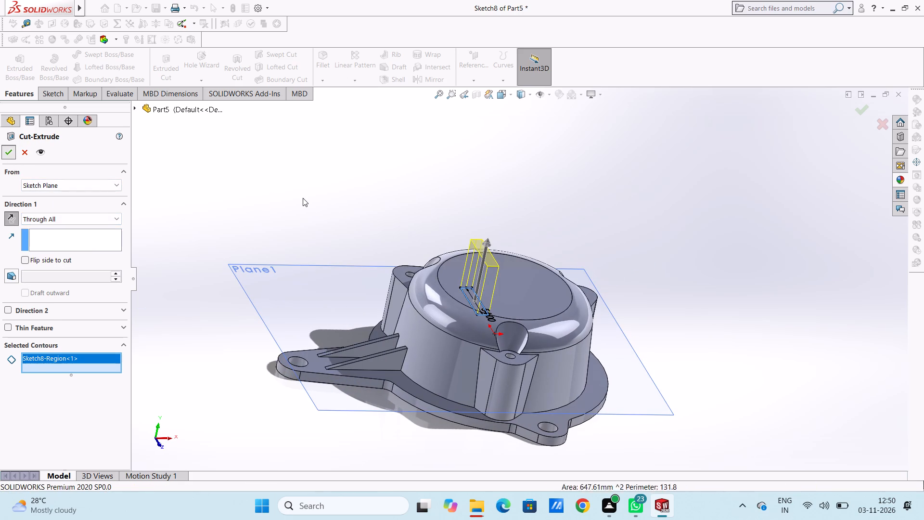
left_click(303, 198)
Examine the new rim slot from above and from the sides of the cover.
middle_click_drag(332, 197, 304, 305)
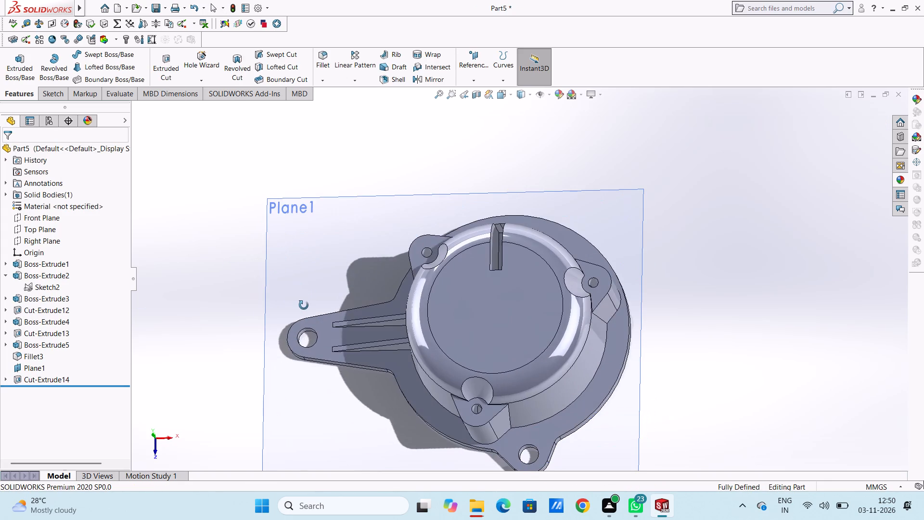
middle_click_drag(304, 305, 324, 297)
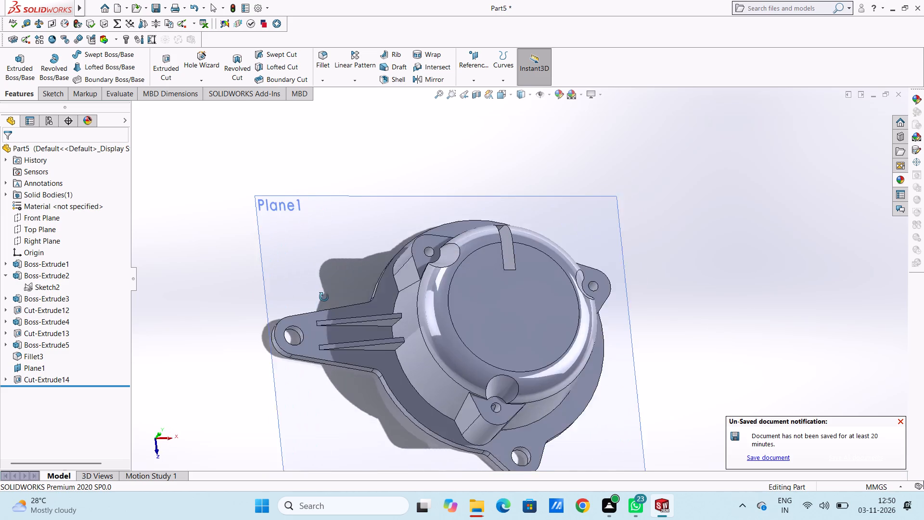
middle_click_drag(324, 297, 418, 412)
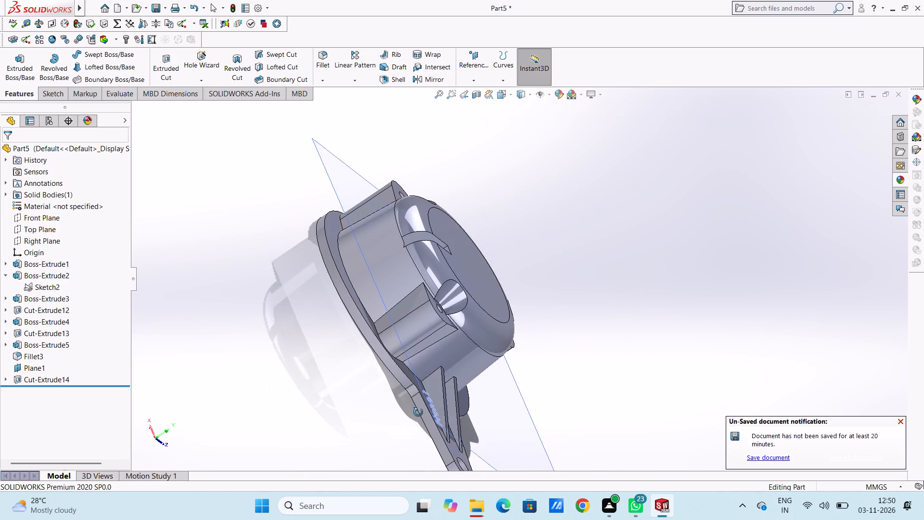
middle_click_drag(418, 412, 399, 295)
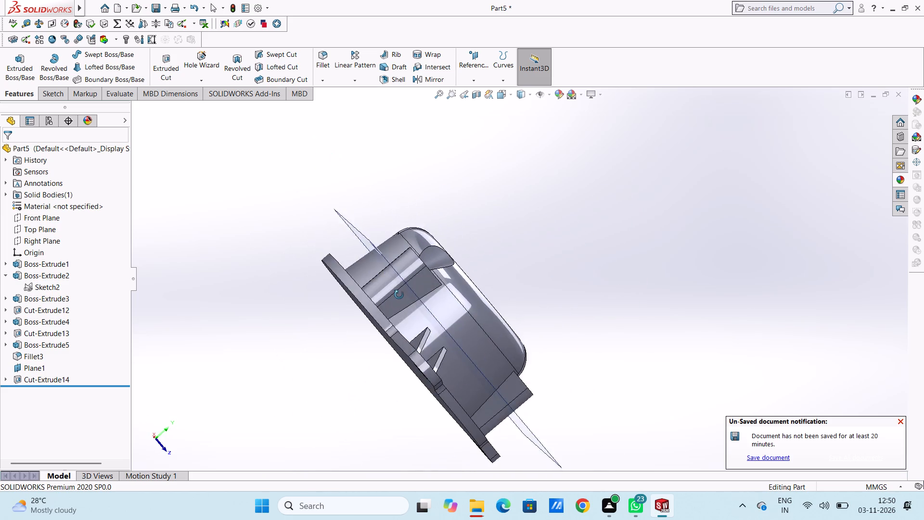
middle_click_drag(399, 295, 383, 291)
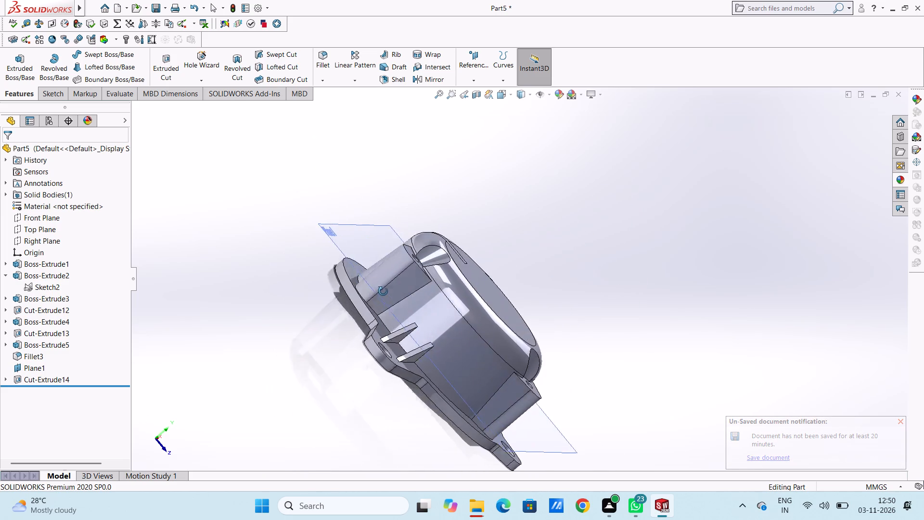
middle_click_drag(383, 291, 358, 356)
middle_click_drag(283, 207, 294, 257)
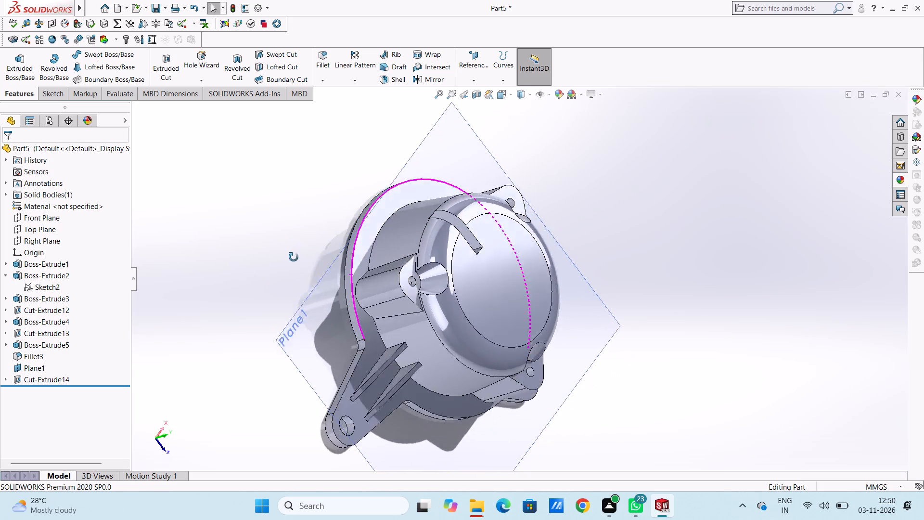
middle_click_drag(294, 257, 272, 273)
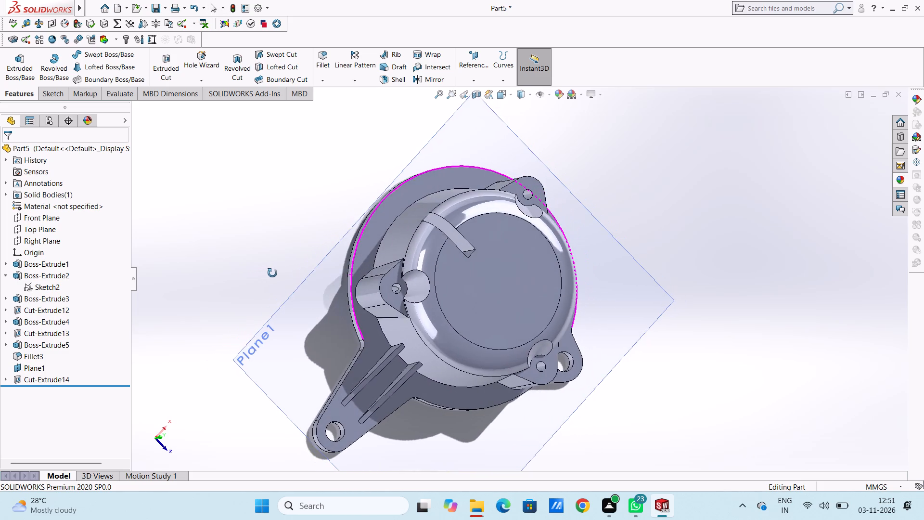
middle_click_drag(272, 273, 278, 315)
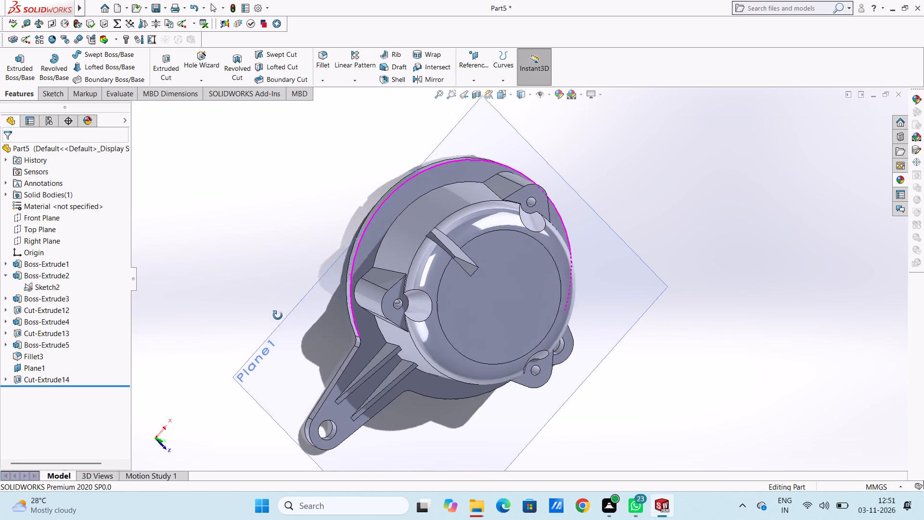
middle_click_drag(278, 315, 342, 392)
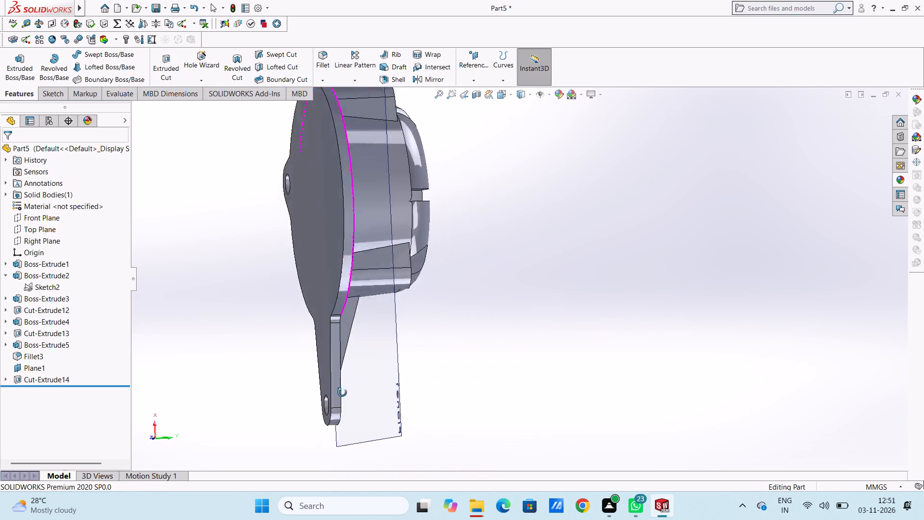
middle_click_drag(342, 392, 290, 375)
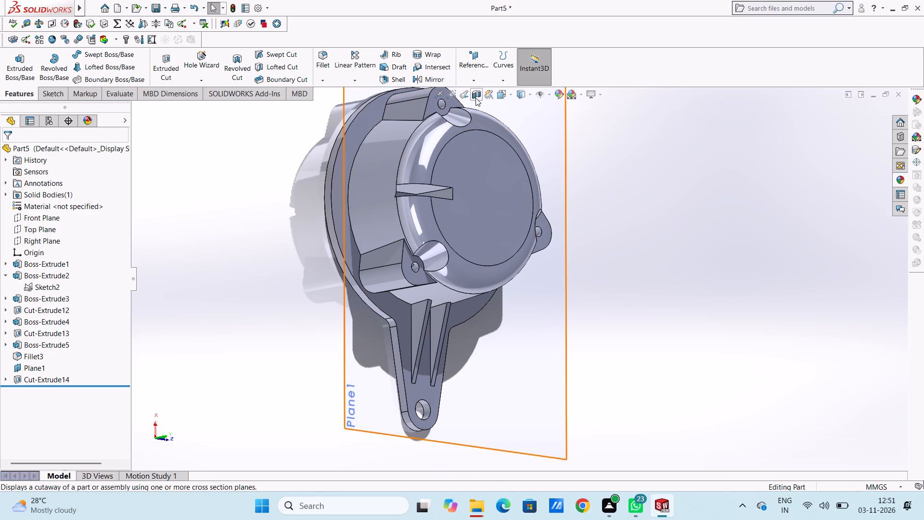
Inspect the slot with a temporary Front Plane section, moving its offset outward past about -100 mm, and discard the section.
left_click(475, 97)
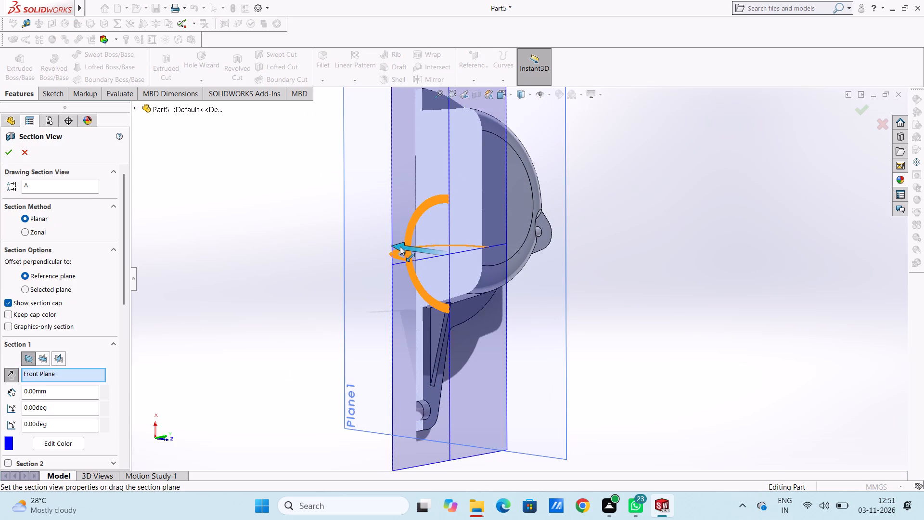
left_click_drag(400, 245, 339, 251)
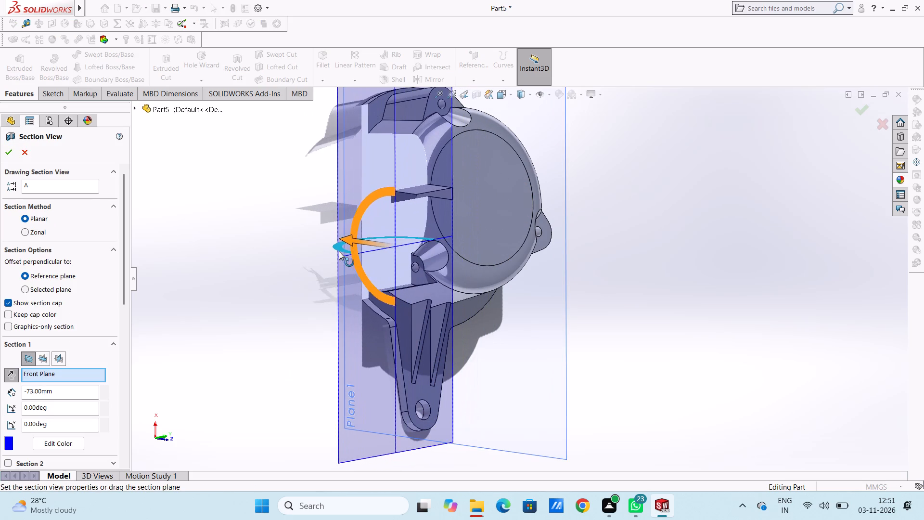
left_click_drag(339, 251, 330, 256)
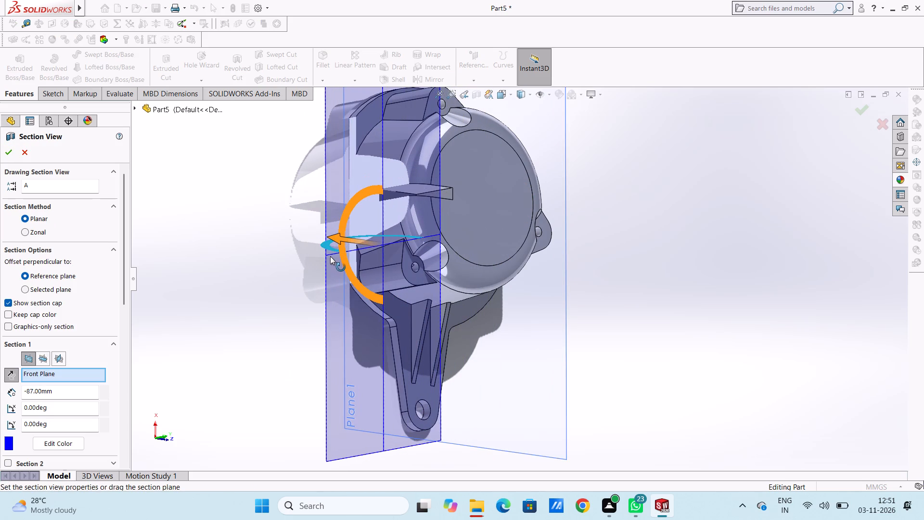
left_click_drag(330, 256, 321, 256)
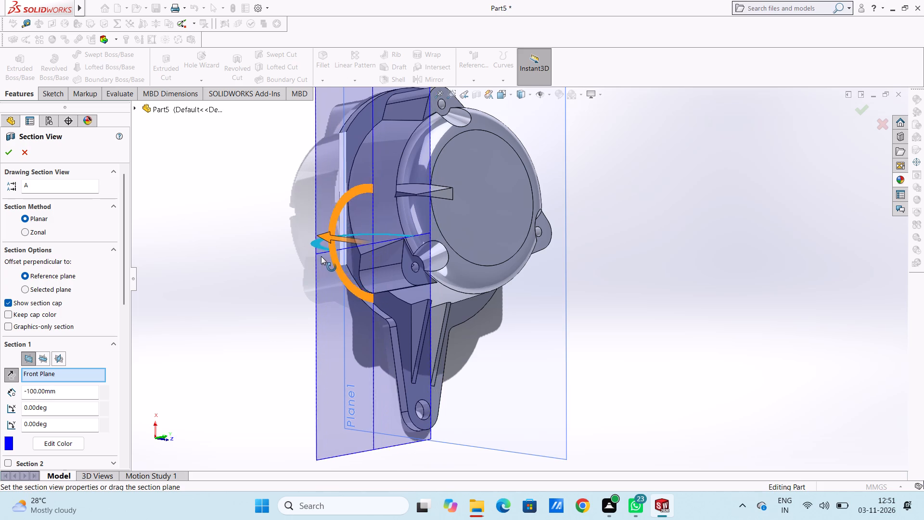
left_click_drag(321, 256, 316, 256)
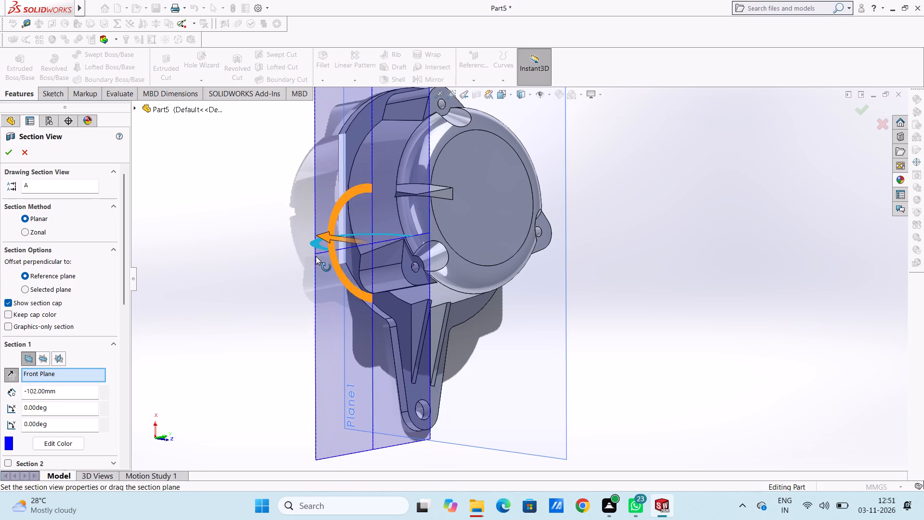
left_click_drag(316, 256, 346, 253)
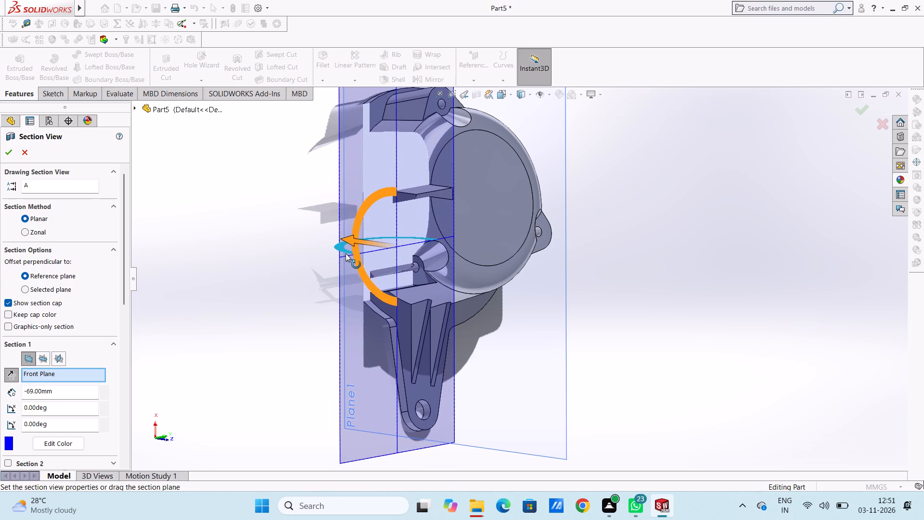
left_click_drag(346, 253, 309, 252)
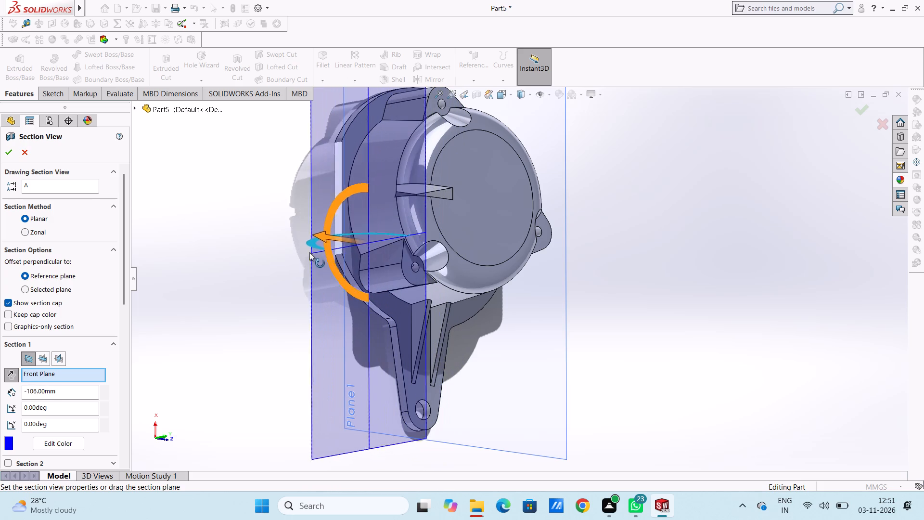
left_click_drag(309, 252, 300, 249)
left_click(25, 153)
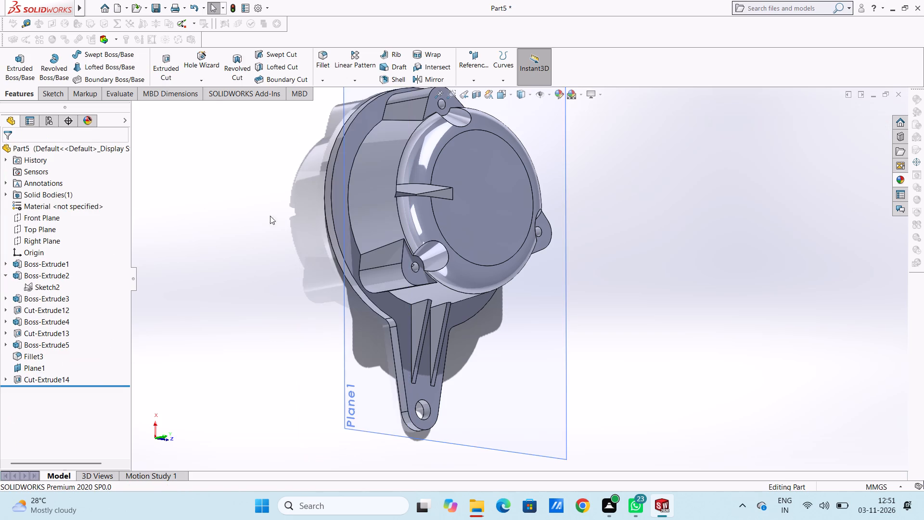
middle_click_drag(314, 285, 300, 232)
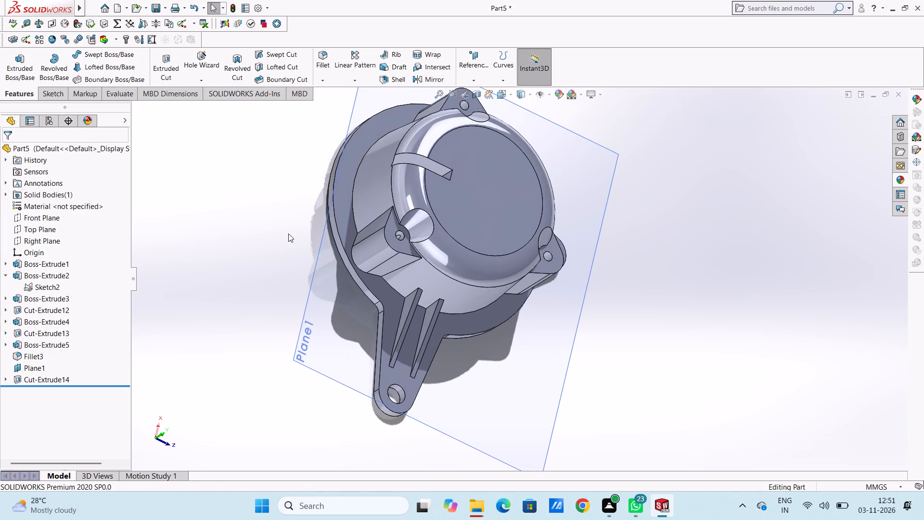
Undo the Through All slot cut and return to its rectangle sketch on Plane1.
key("ctrl+5")
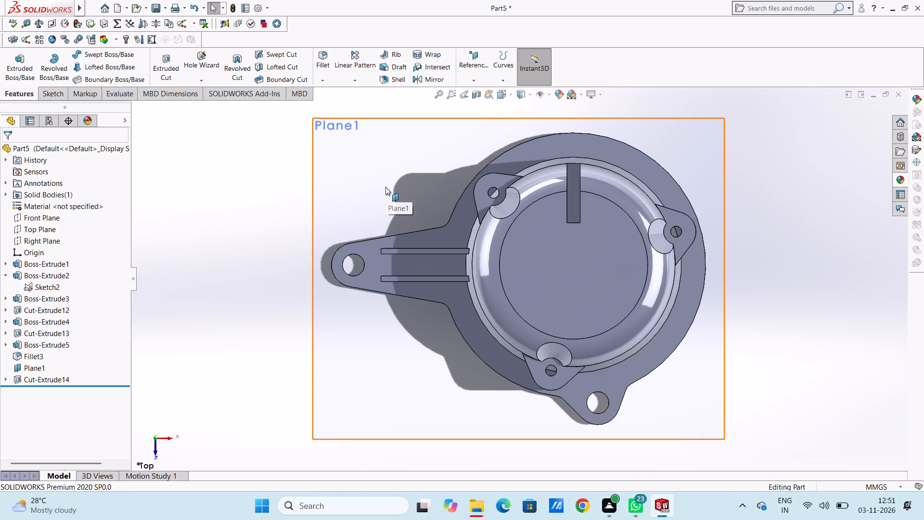
scroll(709, 195, "up", 4)
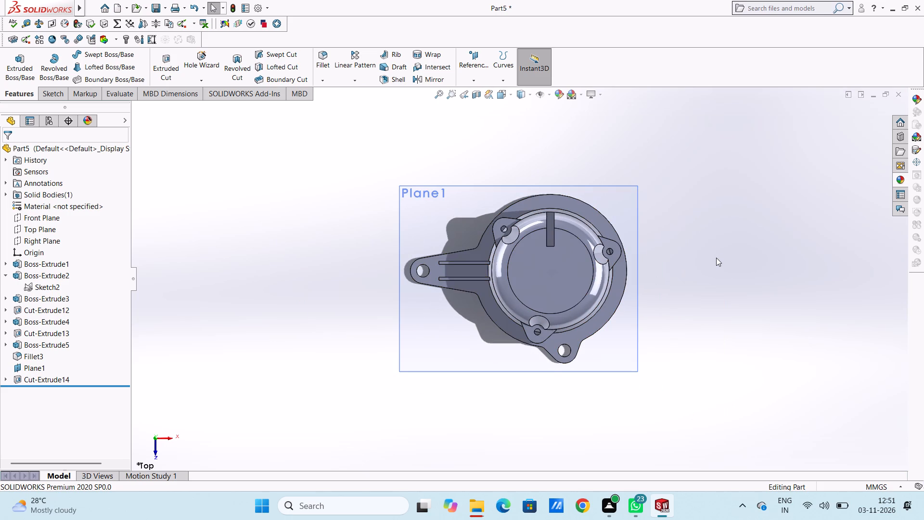
key("ctrl+z")
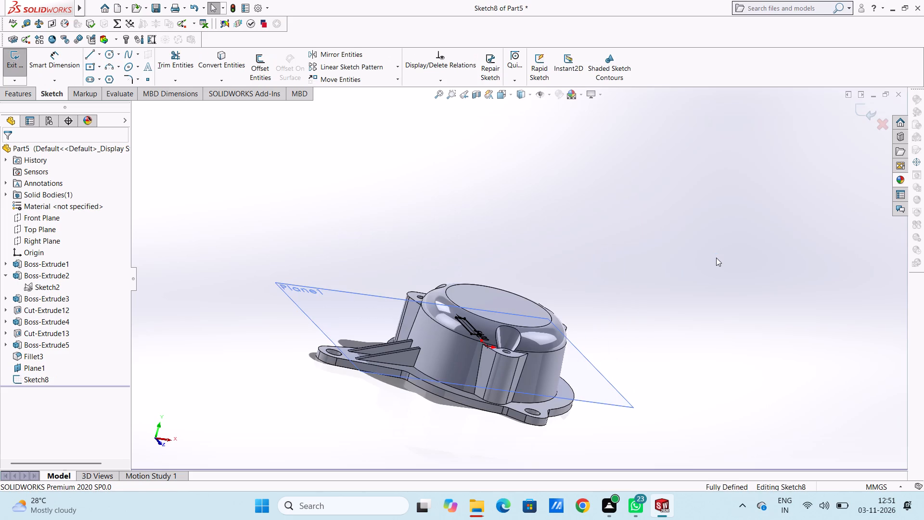
Sketch a circle of radius 98 mm centred on the origin, matching the outer edge of the dome's wall.
key("ctrl+5")
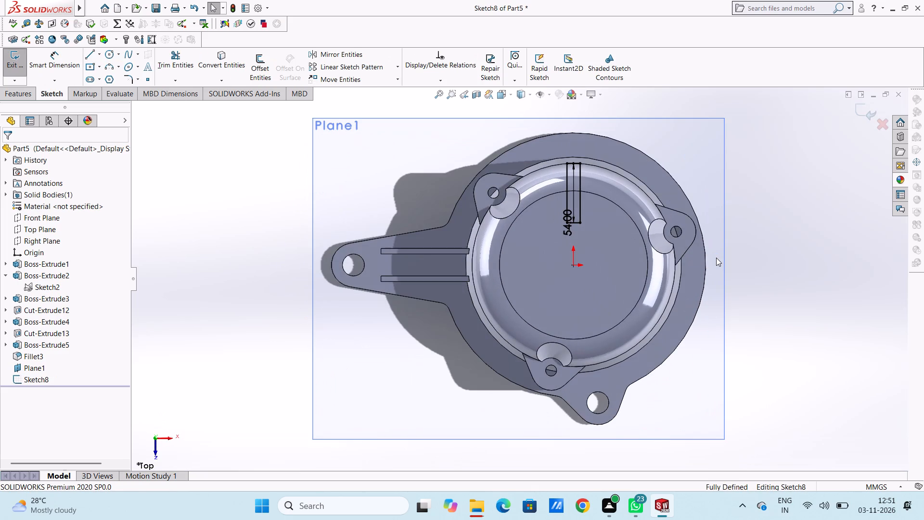
scroll(706, 208, "up", 2)
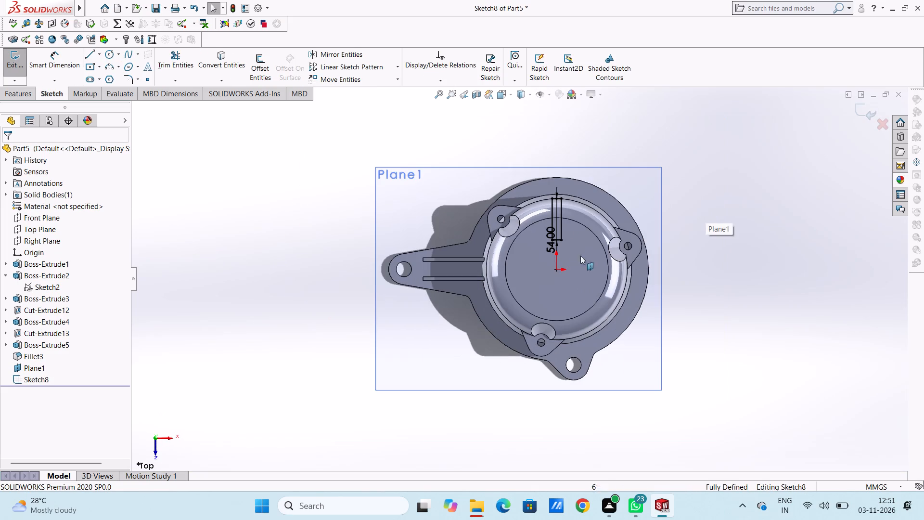
scroll(556, 229, "down", 3)
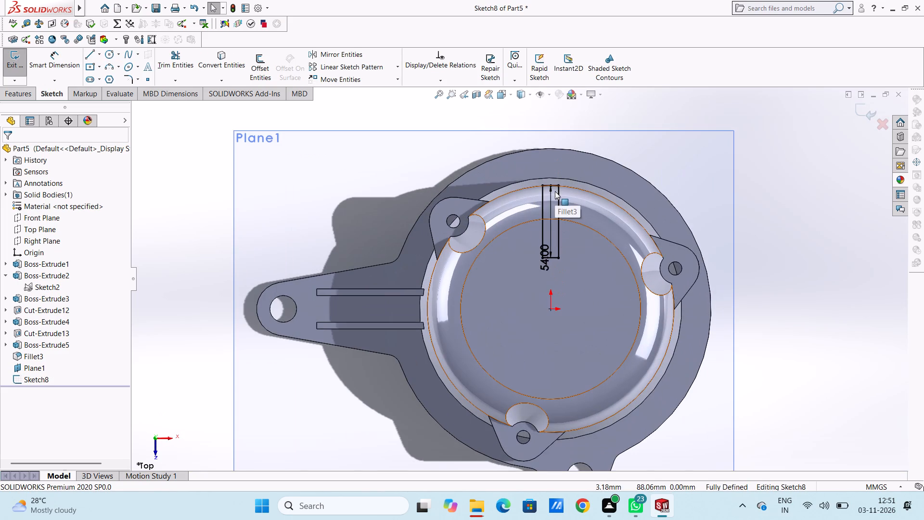
scroll(555, 191, "down", 7)
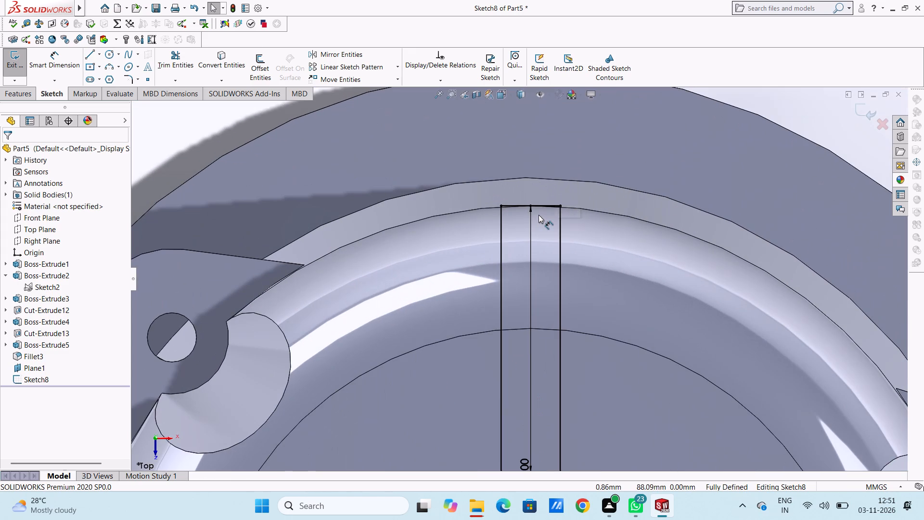
scroll(539, 215, "up", 8)
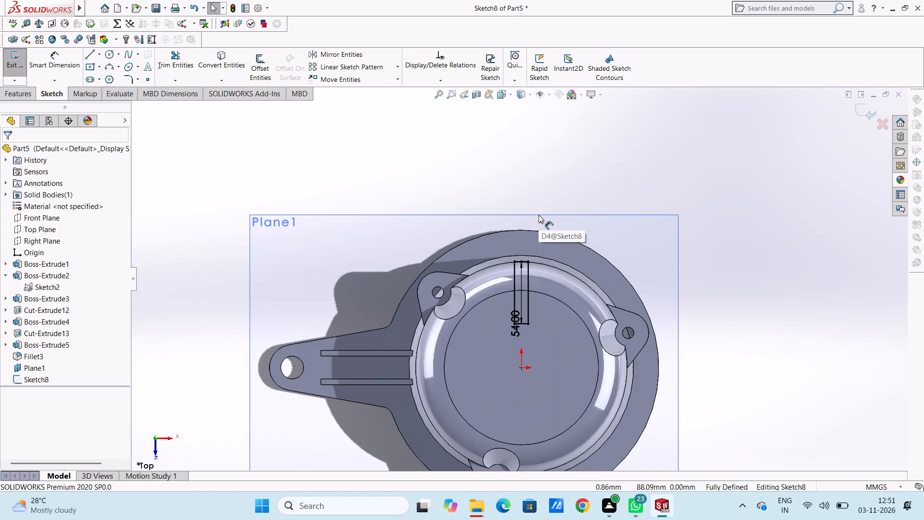
scroll(531, 423, "down", 2)
scroll(531, 423, "up", 5)
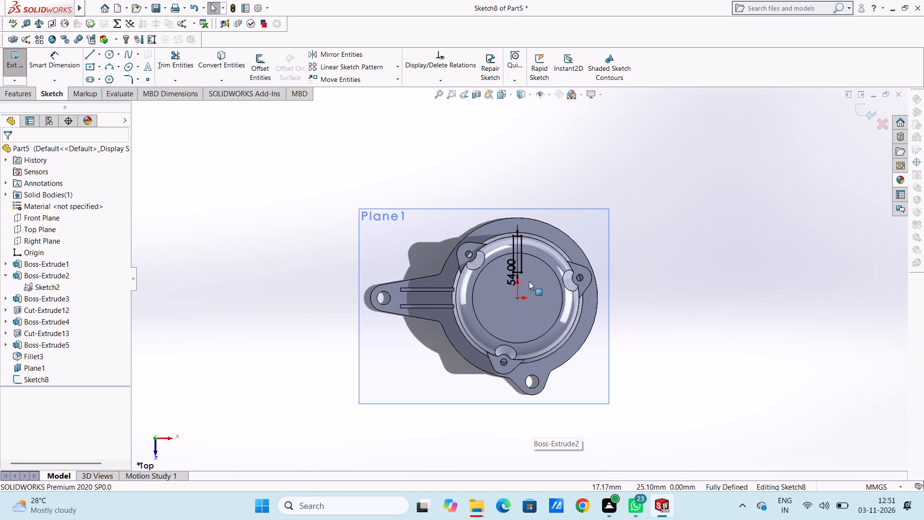
scroll(529, 281, "down", 3)
left_click(106, 55)
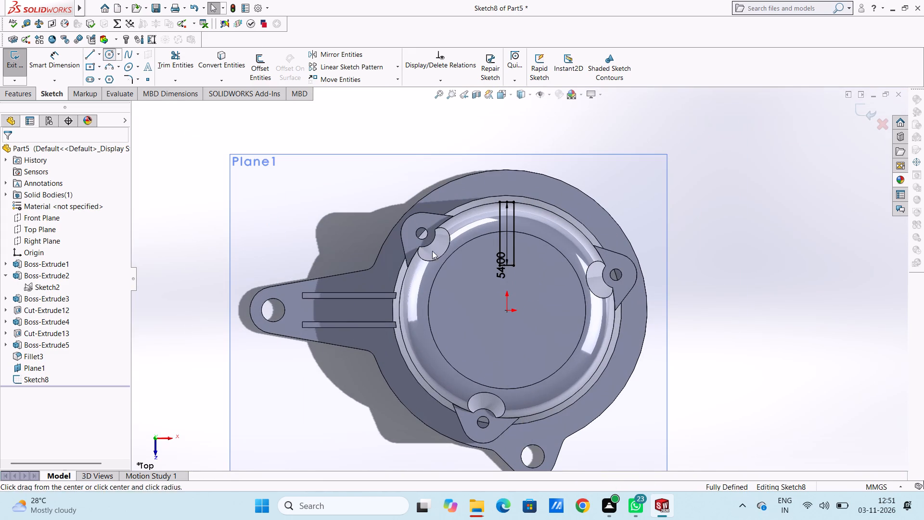
left_click(505, 310)
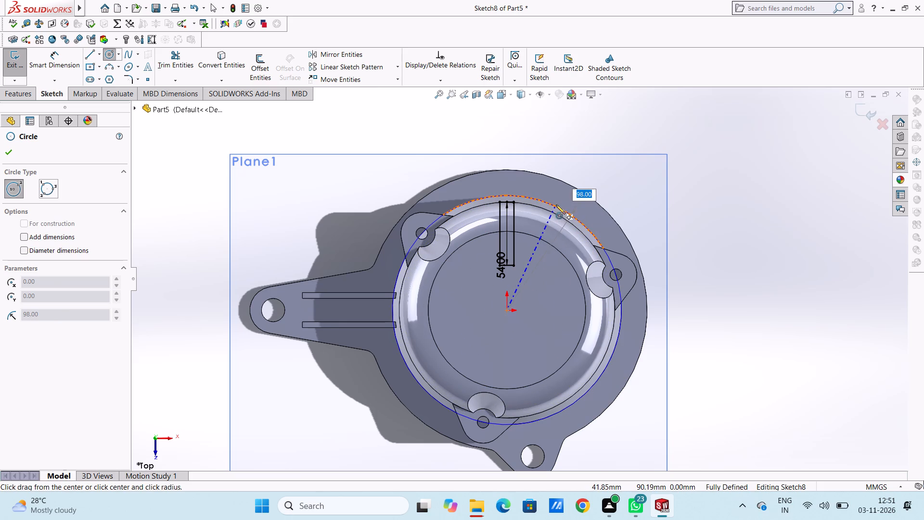
left_click(556, 205)
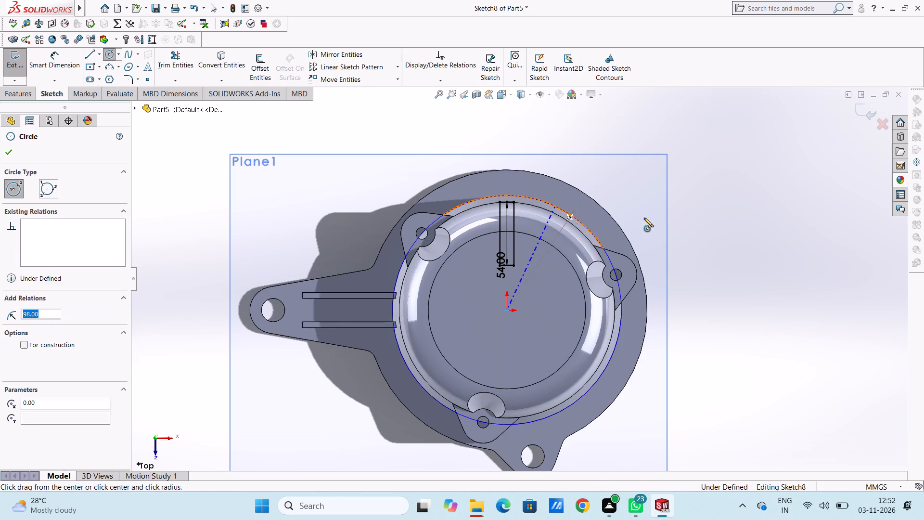
right_click(739, 182)
left_click(746, 190)
left_click(730, 209)
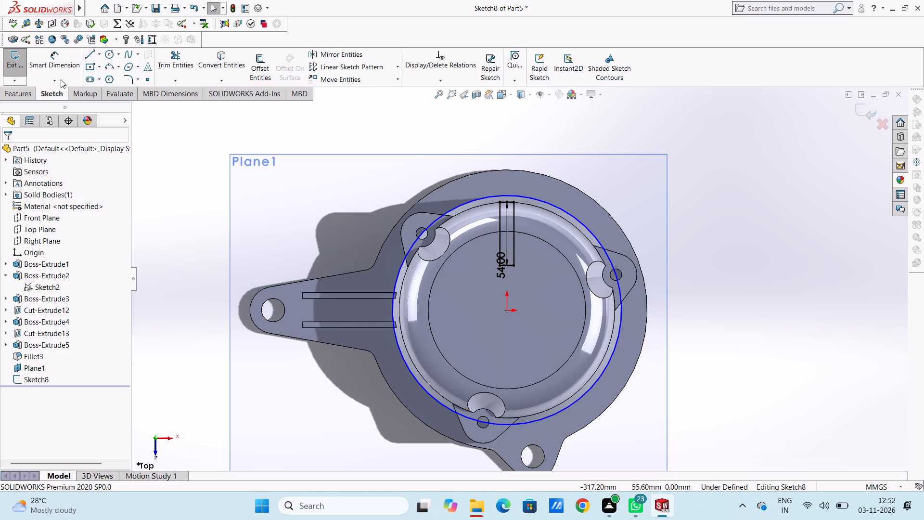
Dimension the new circle's diameter at 196 mm.
left_click(61, 64)
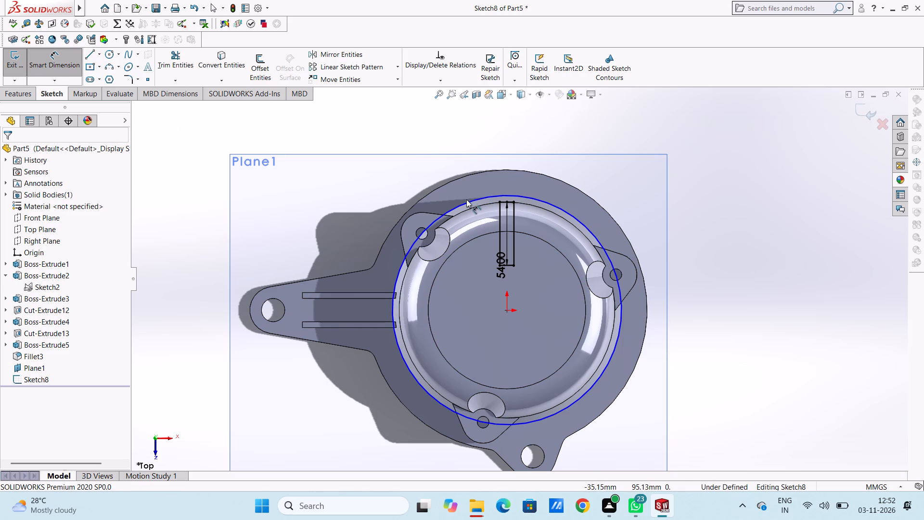
left_click(467, 201)
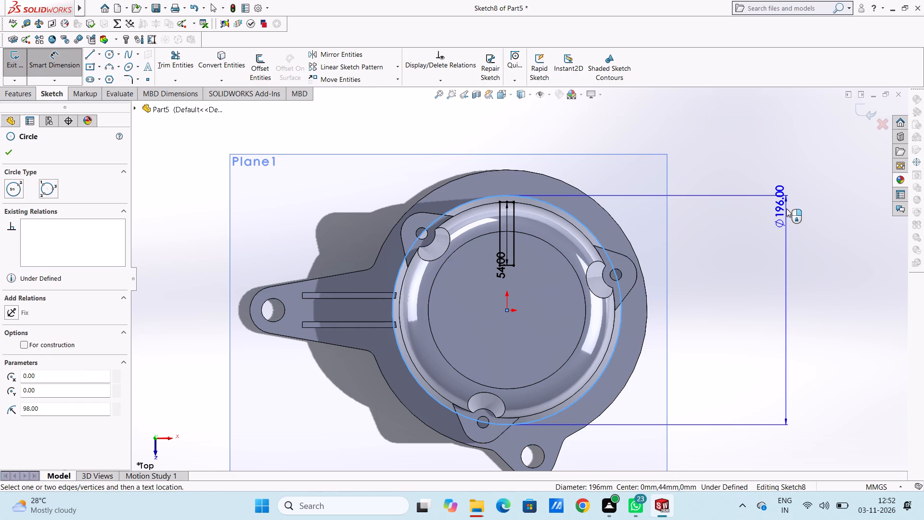
scroll(779, 243, "up", 4)
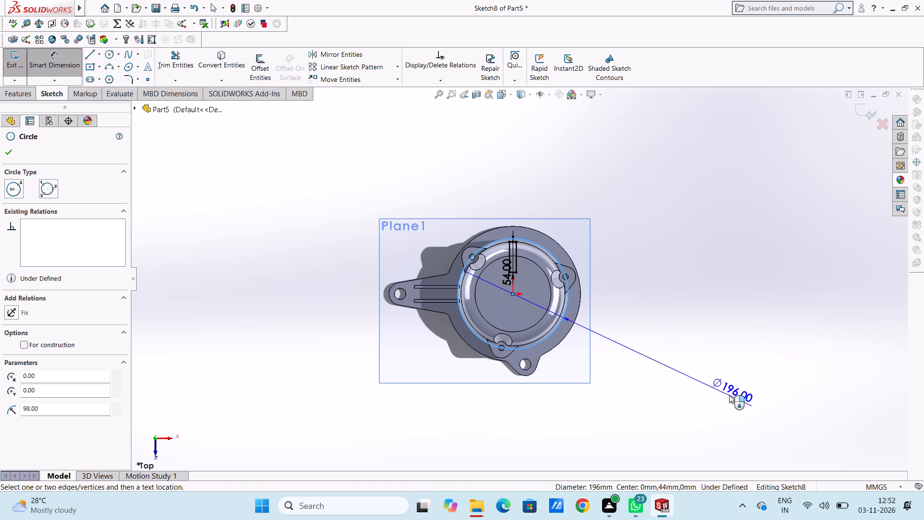
left_click(727, 391)
left_click(681, 375)
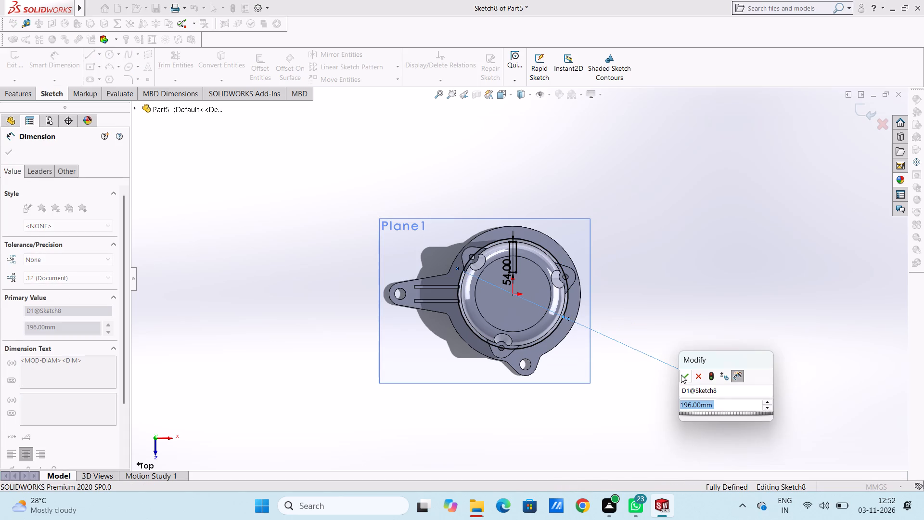
left_click(659, 279)
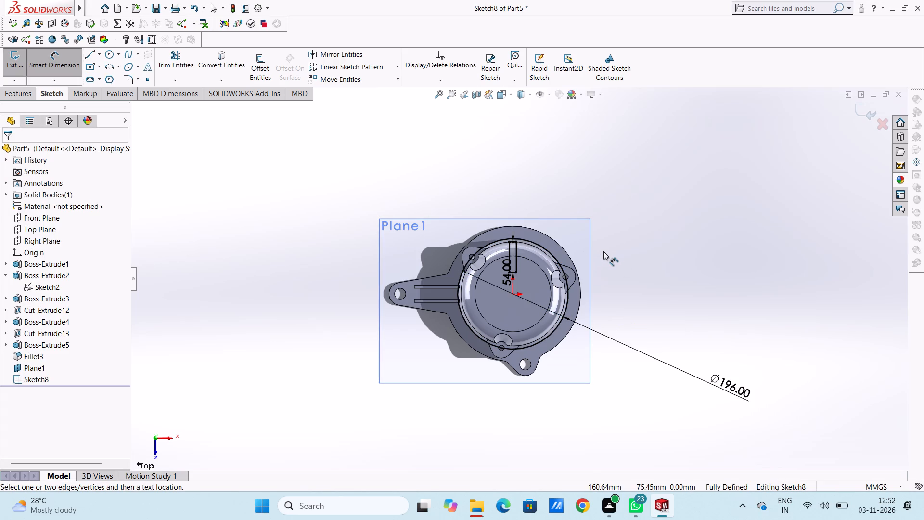
scroll(508, 247, "down", 5)
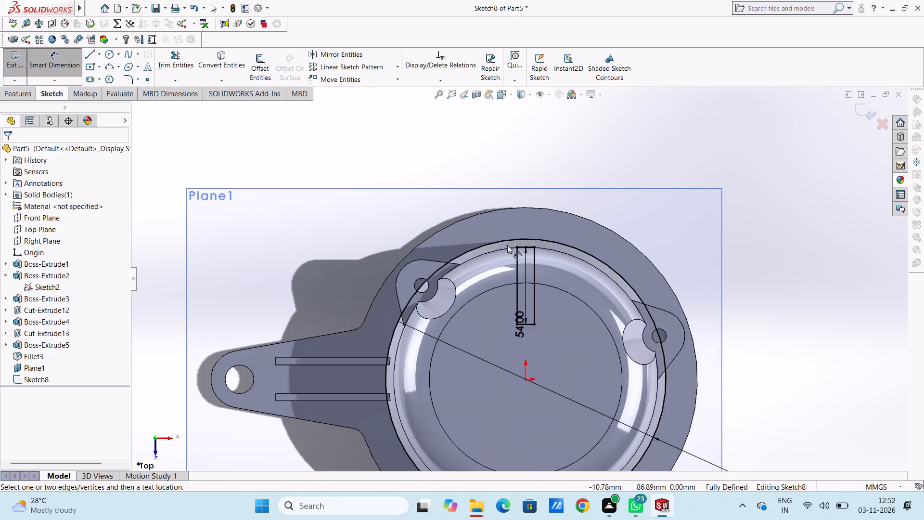
scroll(531, 235, "down", 4)
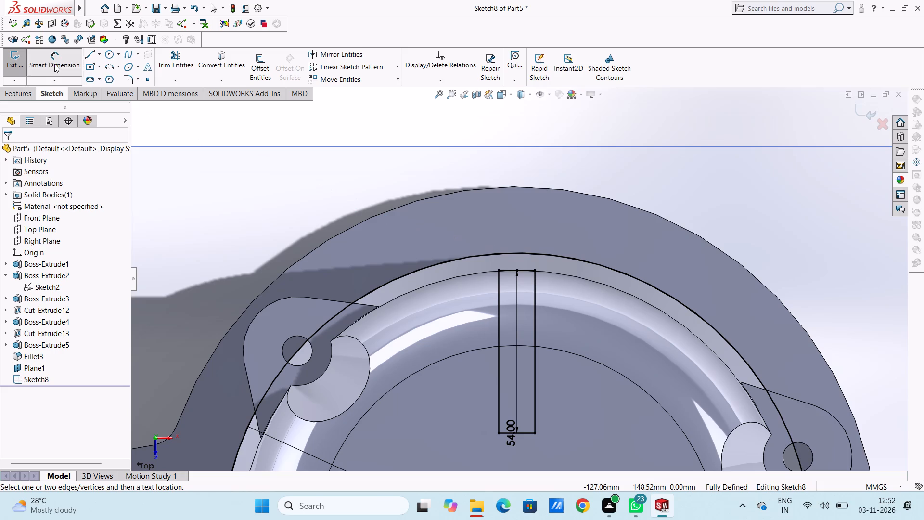
left_click(59, 59)
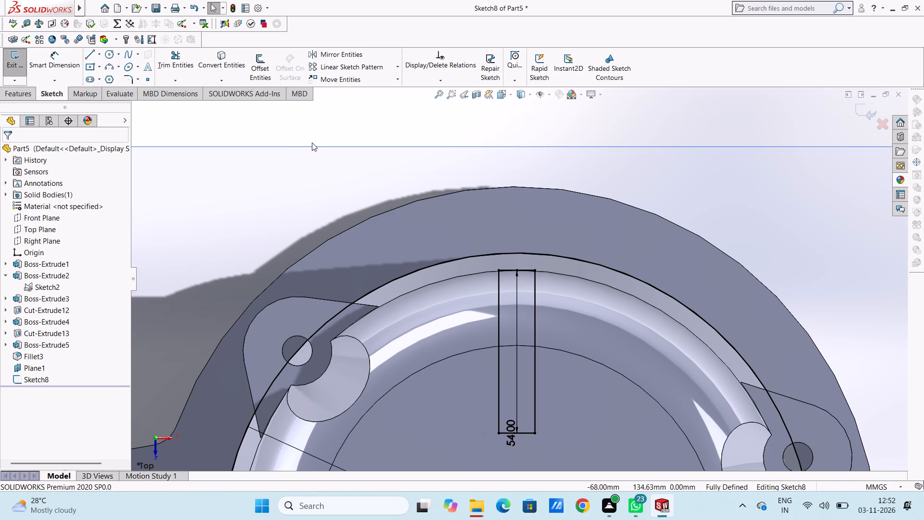
Trim away both halves of the slot rectangle's short outer edge near the dome rim.
scroll(314, 141, "up", 3)
scroll(537, 294, "down", 2)
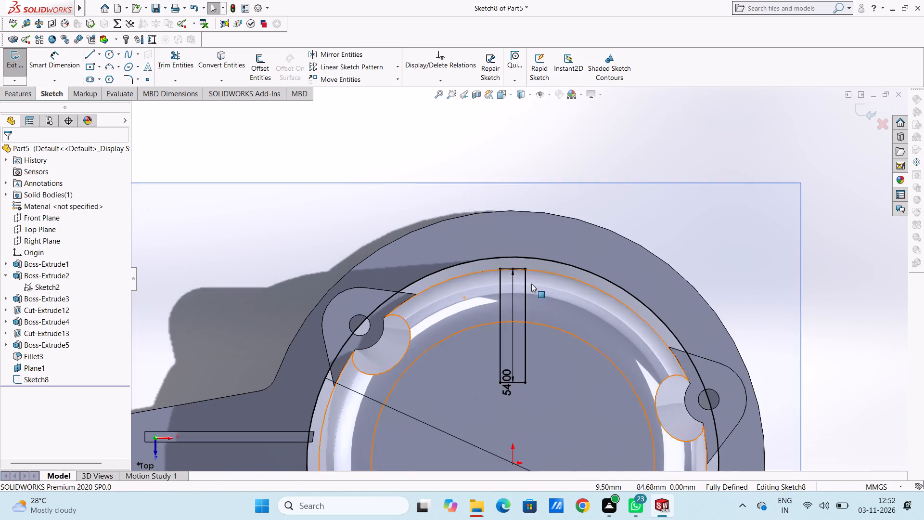
scroll(531, 284, "down", 2)
scroll(498, 248, "down", 1)
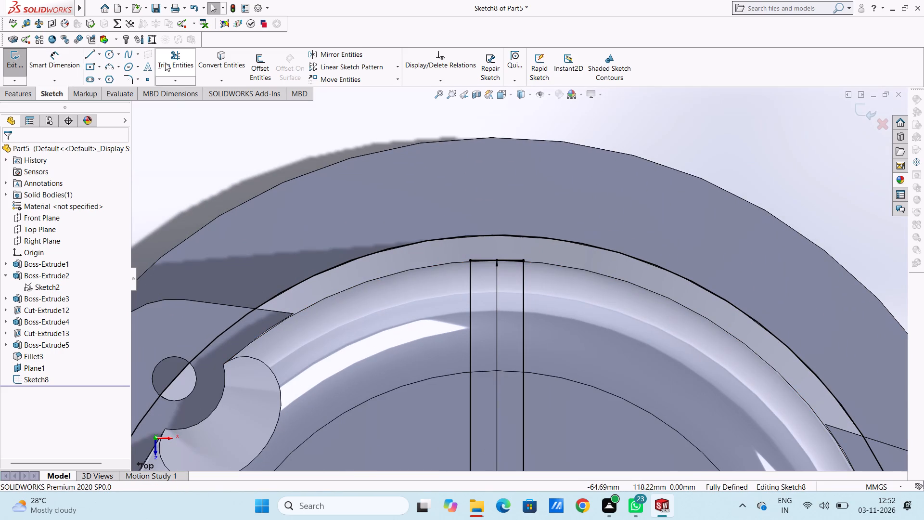
left_click(177, 59)
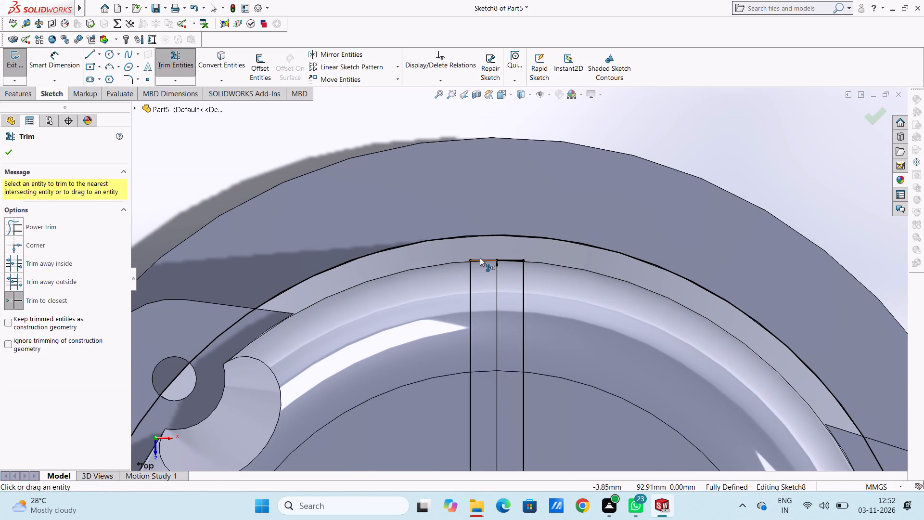
left_click(480, 258)
left_click(504, 260)
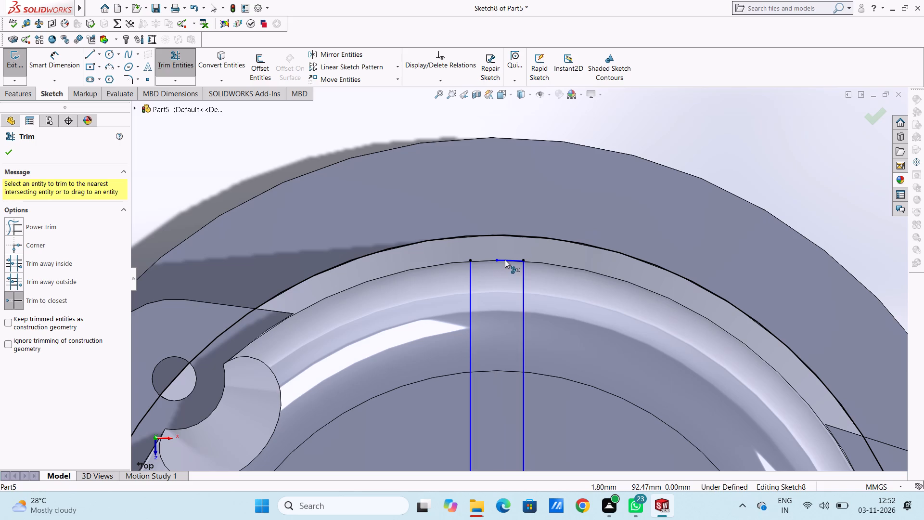
left_click(506, 258)
scroll(446, 229, "up", 4)
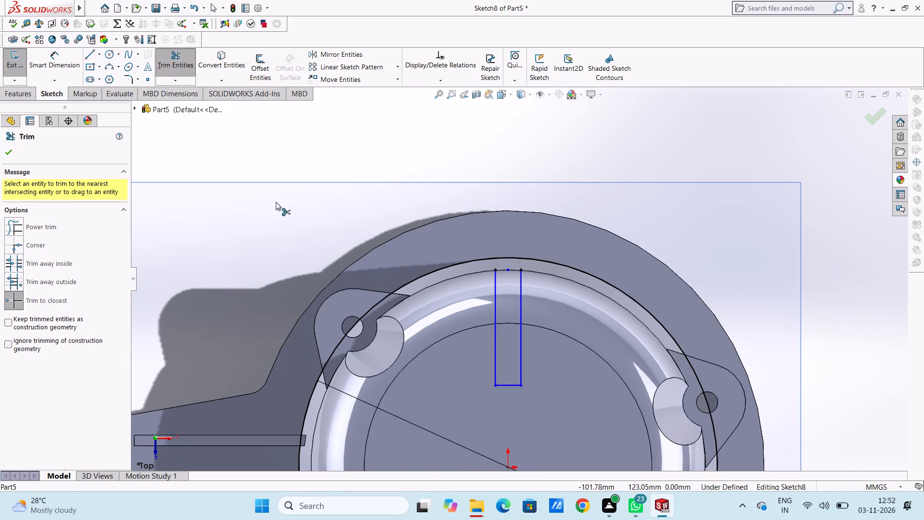
left_click(12, 149)
left_click(202, 164)
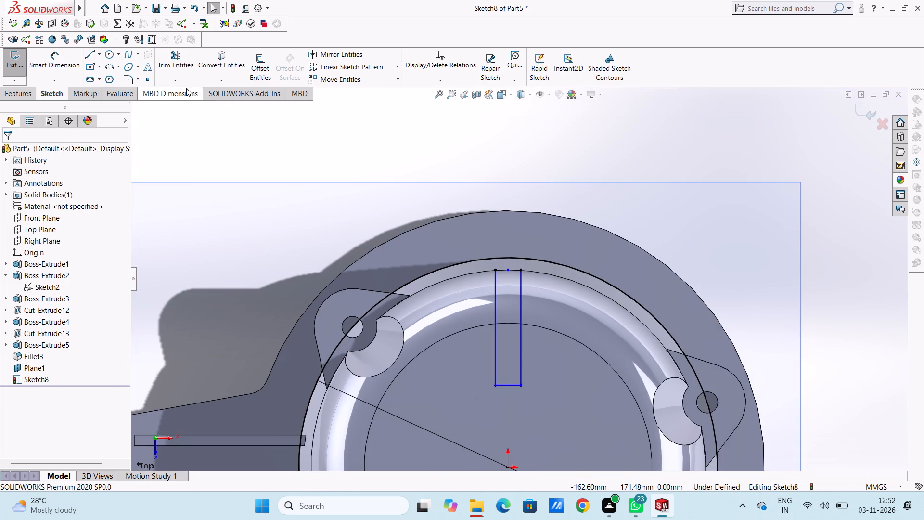
Extend the slot's two long sides outward to meet the 196 mm circle.
left_click(179, 81)
left_click(183, 102)
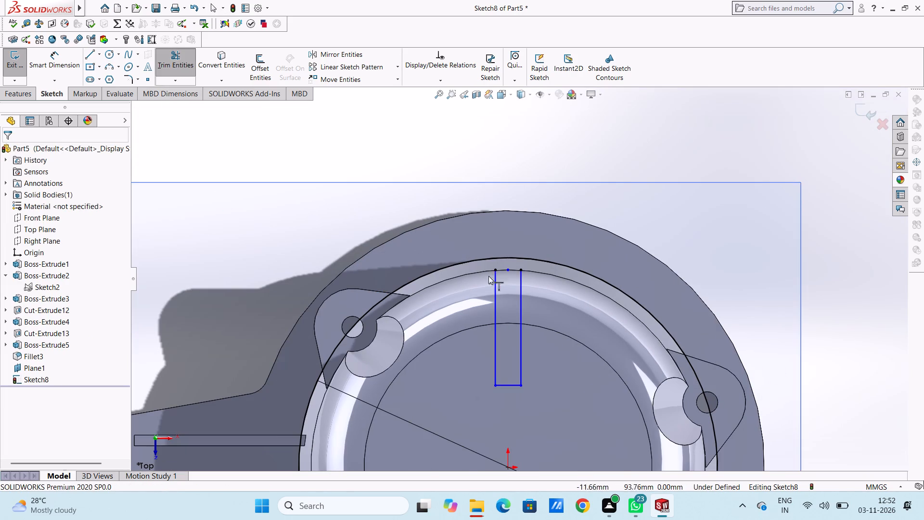
left_click(497, 282)
left_click(523, 286)
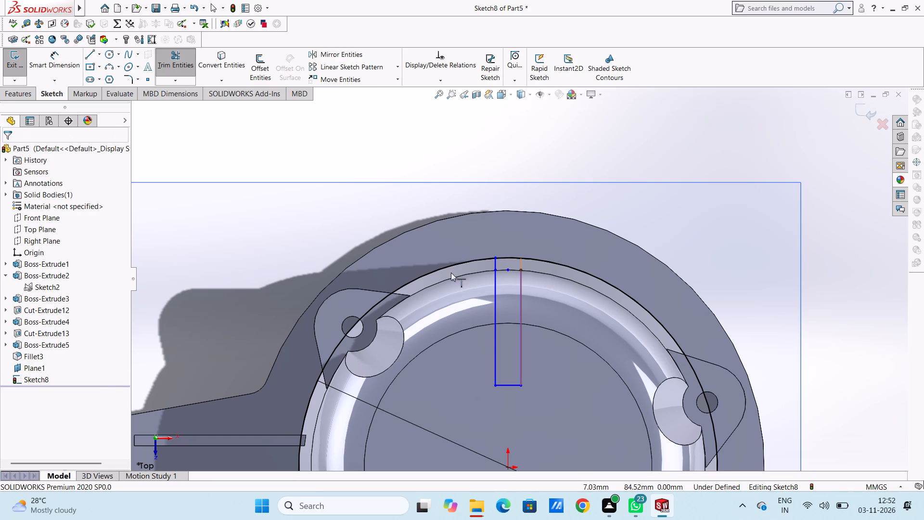
Trim the 196 mm circle outside the slot, keeping only the short arc that closes the slot's outer end.
left_click(174, 65)
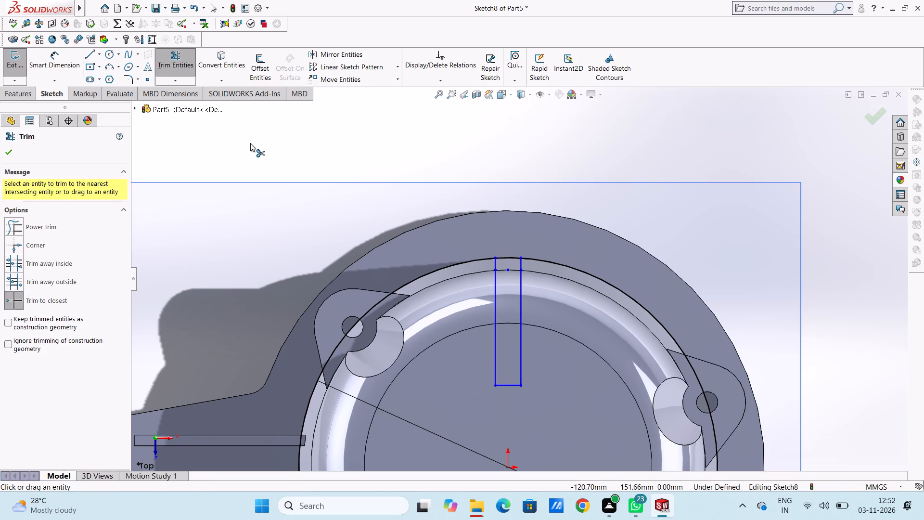
left_click(436, 273)
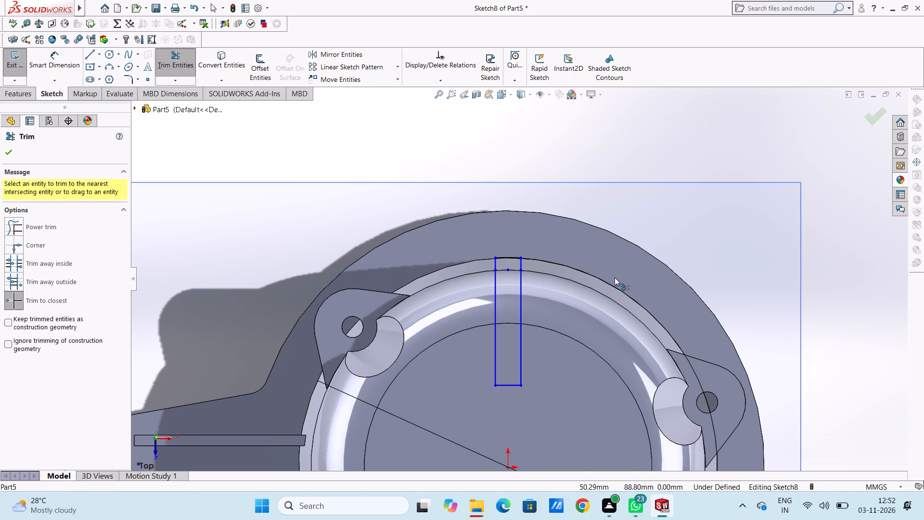
scroll(530, 354, "up", 4)
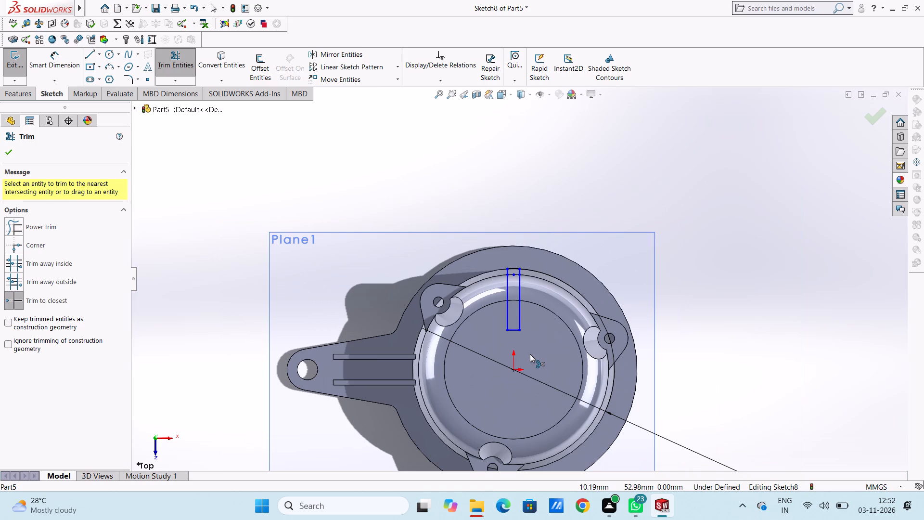
left_click(11, 153)
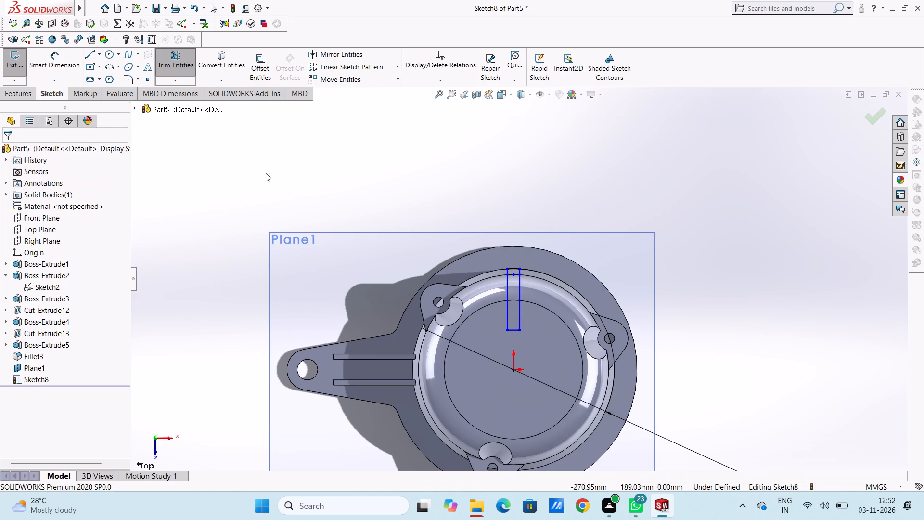
left_click(284, 170)
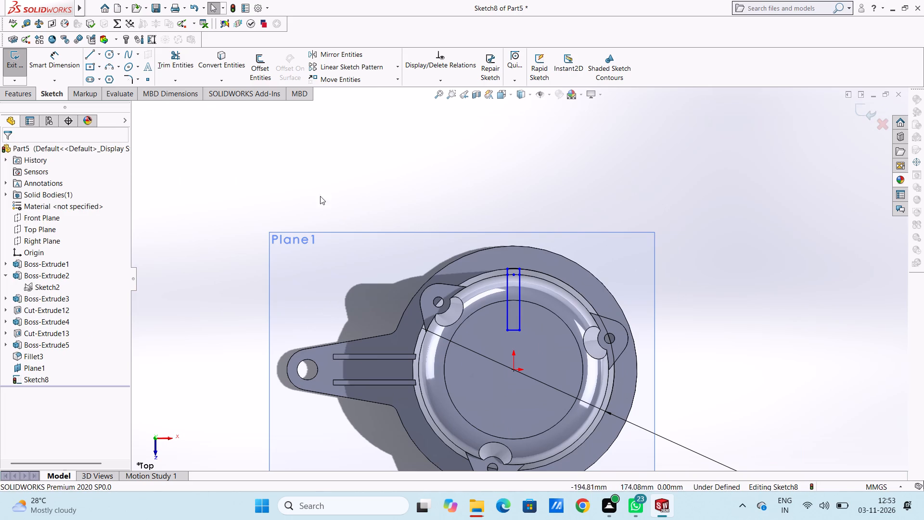
scroll(466, 258, "up", 3)
scroll(529, 351, "down", 3)
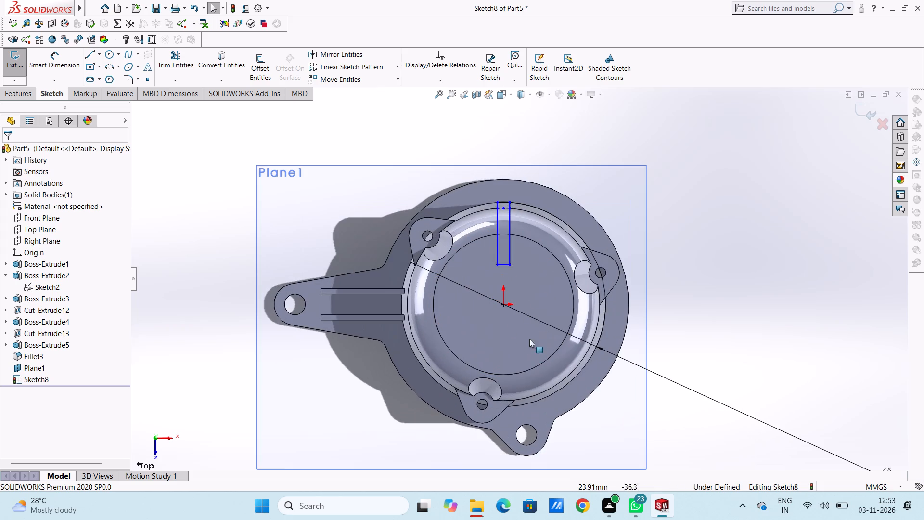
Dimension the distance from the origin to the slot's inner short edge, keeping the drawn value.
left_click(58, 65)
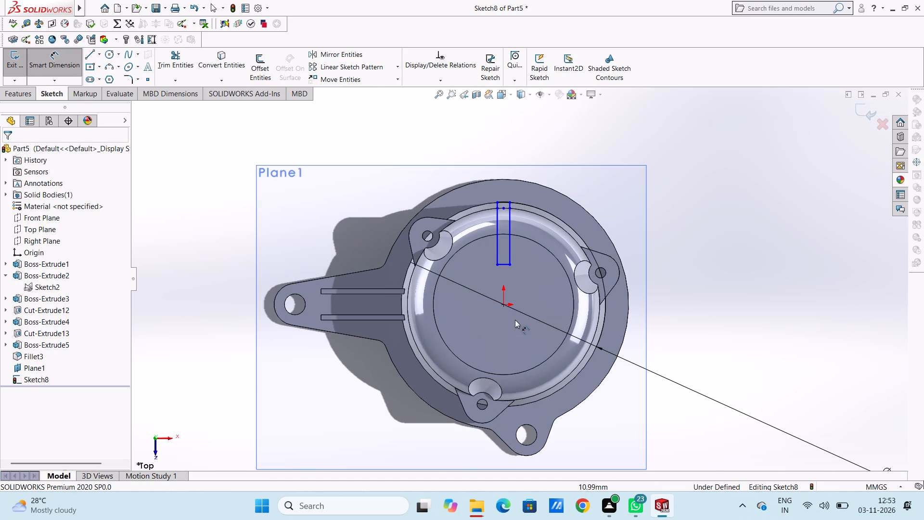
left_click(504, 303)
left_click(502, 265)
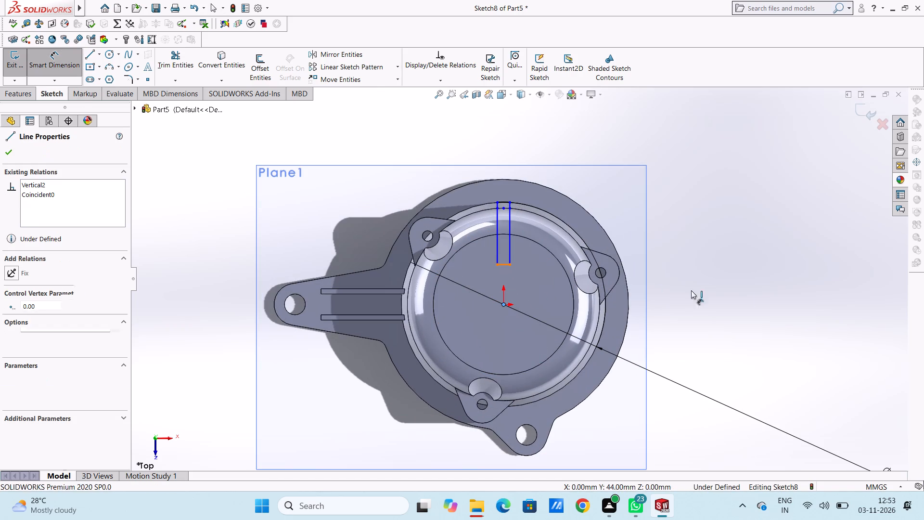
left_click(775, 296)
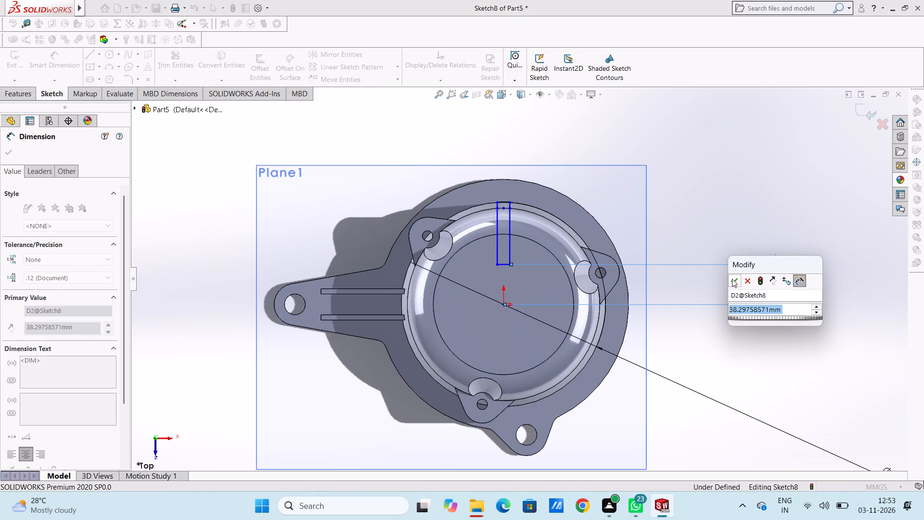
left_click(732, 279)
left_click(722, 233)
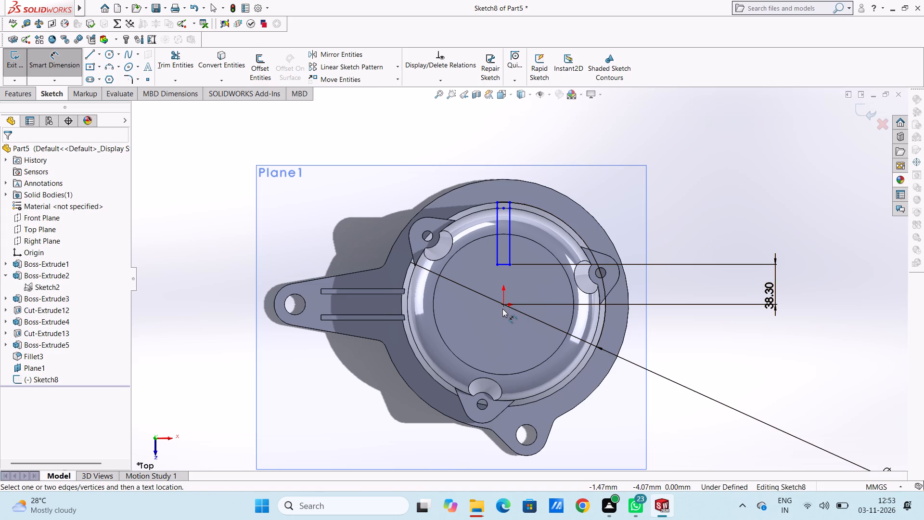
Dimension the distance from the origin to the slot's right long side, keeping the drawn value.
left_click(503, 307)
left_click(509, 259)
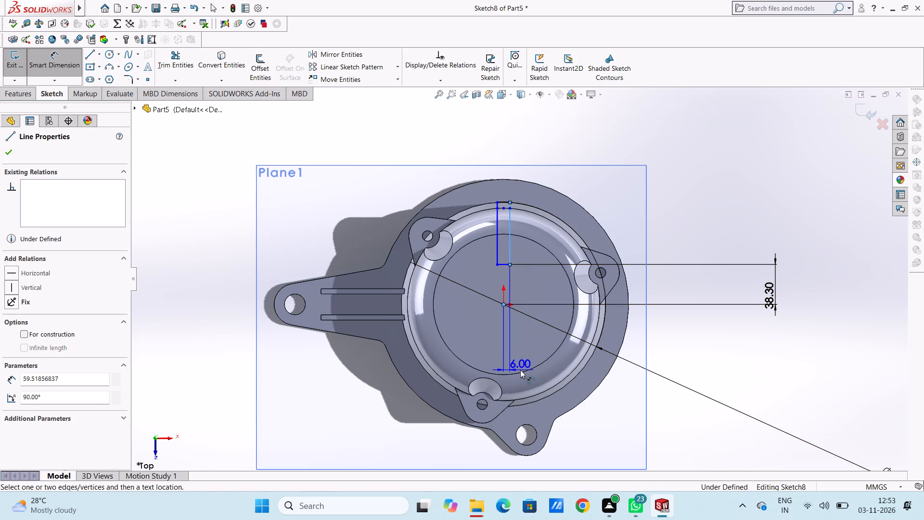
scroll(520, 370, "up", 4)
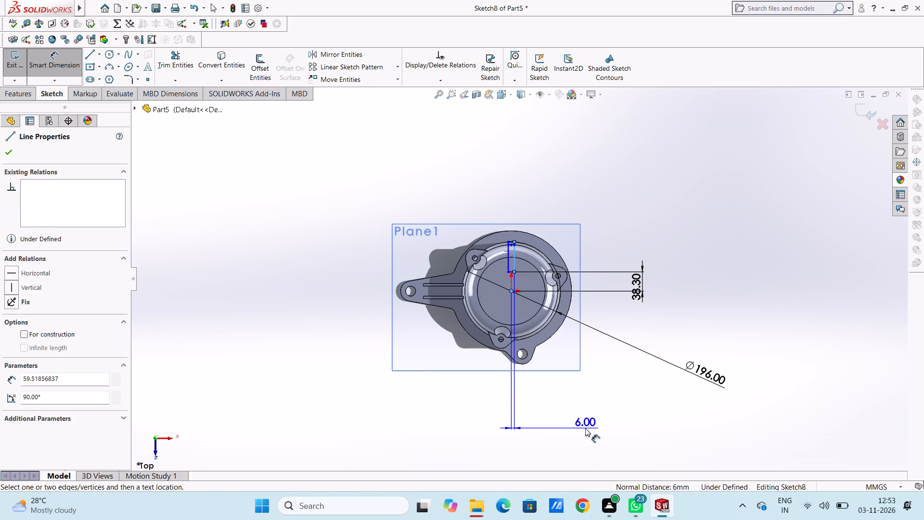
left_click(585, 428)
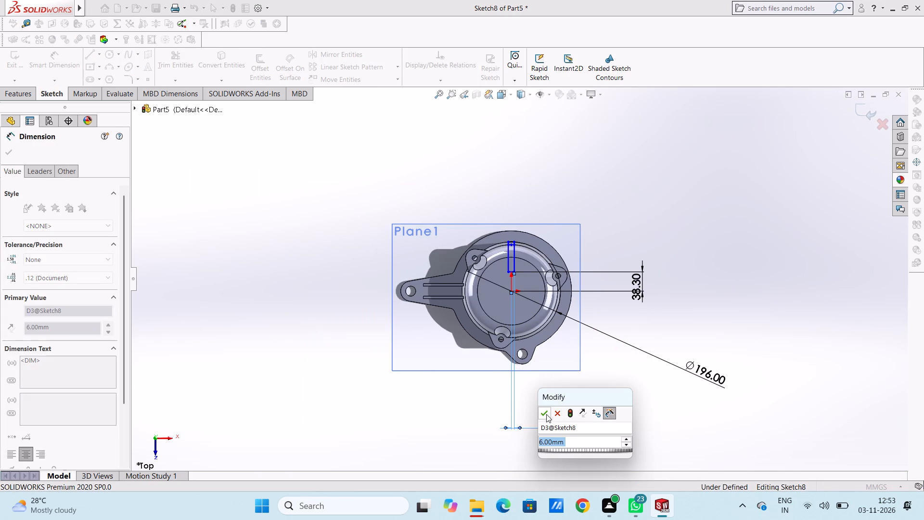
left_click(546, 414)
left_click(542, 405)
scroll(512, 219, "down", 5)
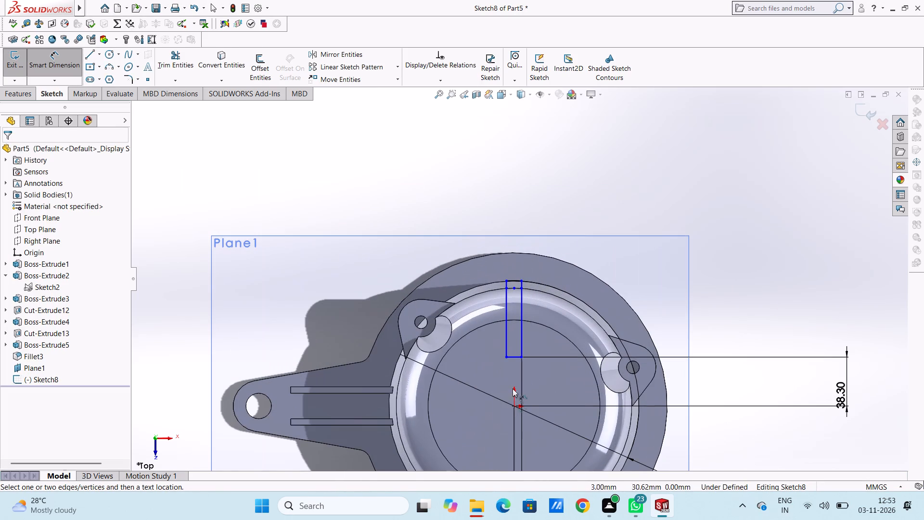
Dimension the distance from the origin to the slot's left long side, keeping the drawn value.
left_click(514, 408)
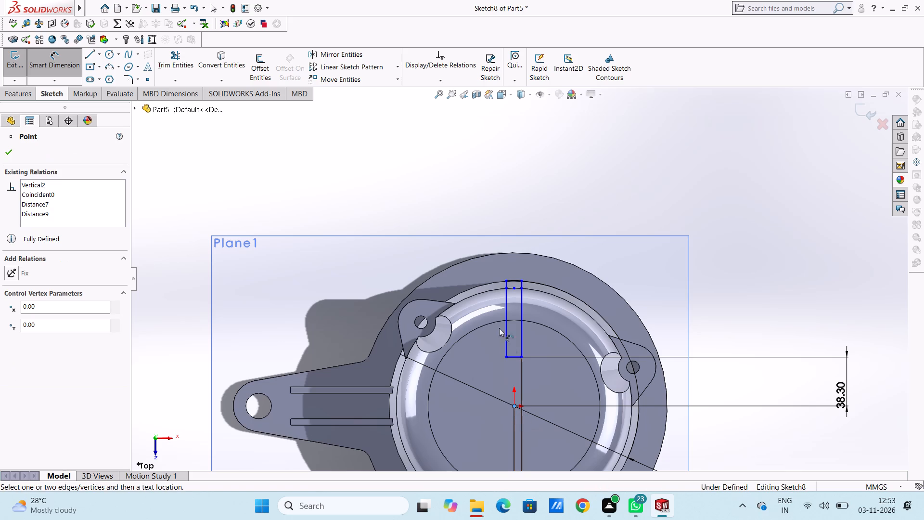
left_click(505, 312)
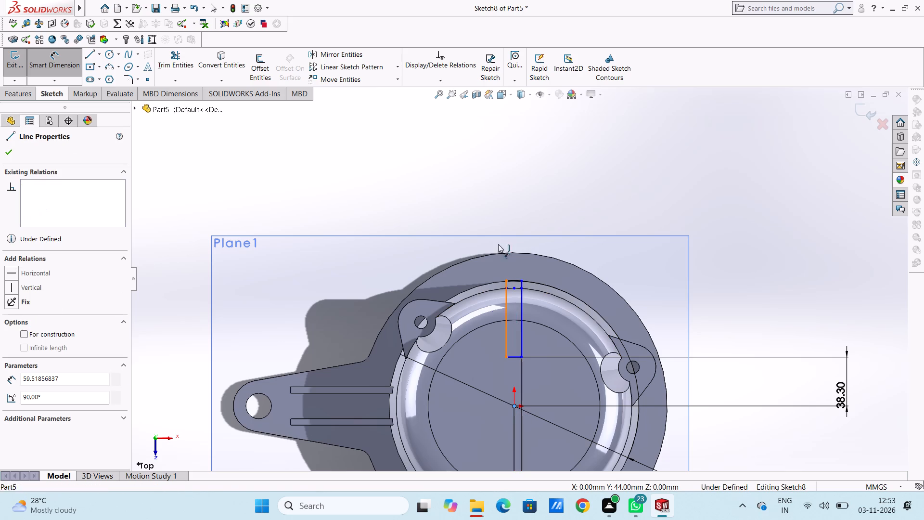
scroll(500, 196, "up", 3)
left_click(497, 160)
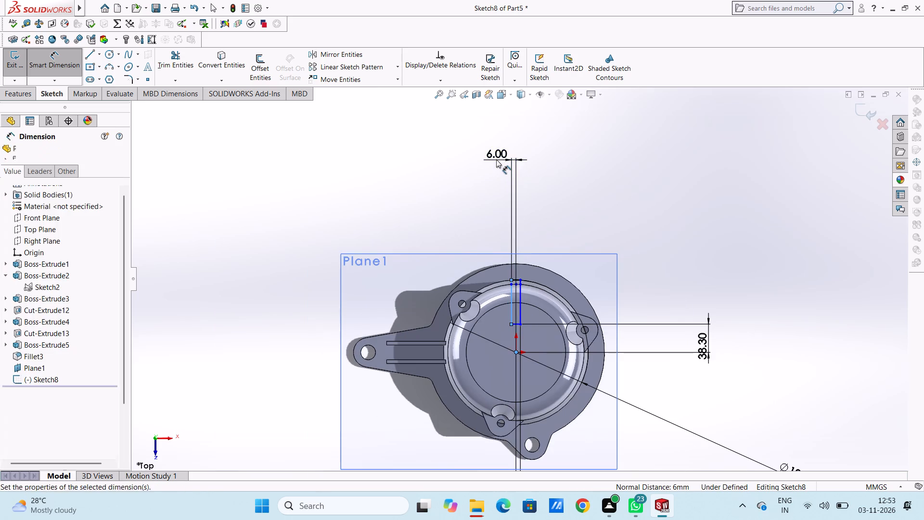
left_click(453, 144)
left_click(434, 158)
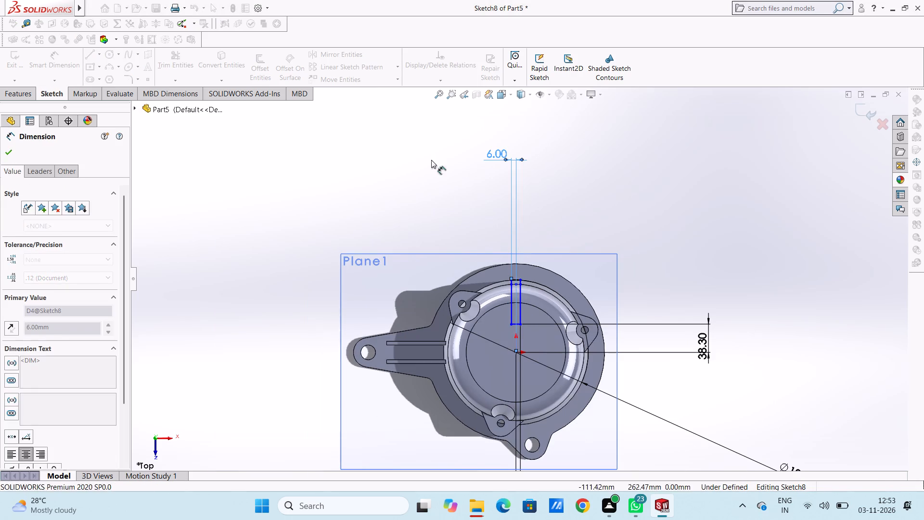
left_click(69, 68)
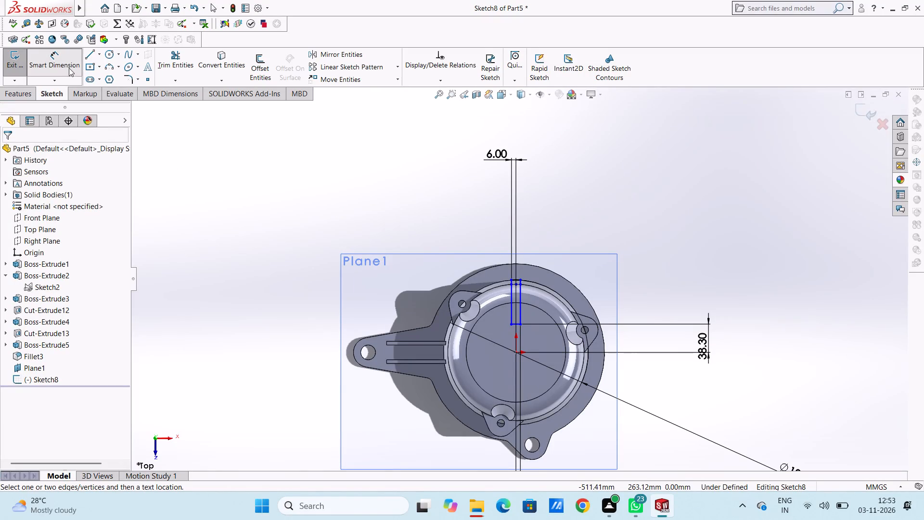
Add a Fix relation to the outer endpoint of the slot's right long side.
scroll(531, 304, "down", 3)
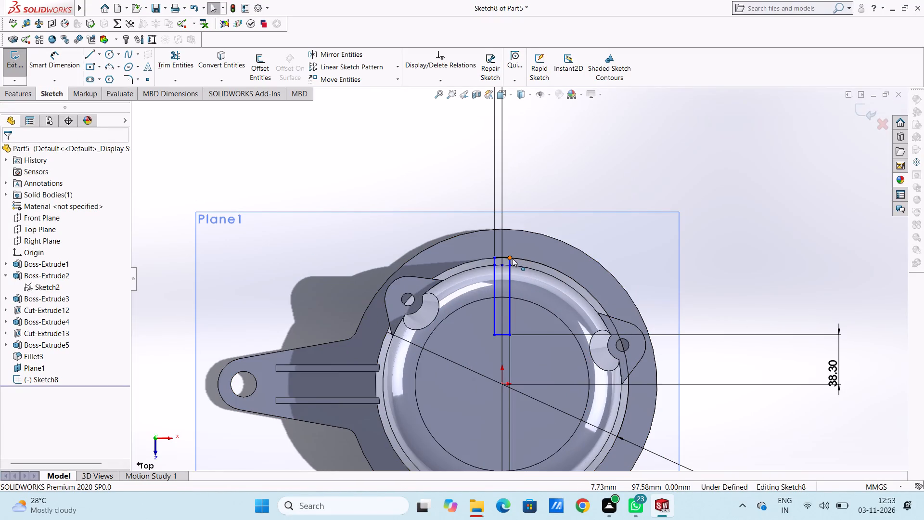
left_click(512, 258)
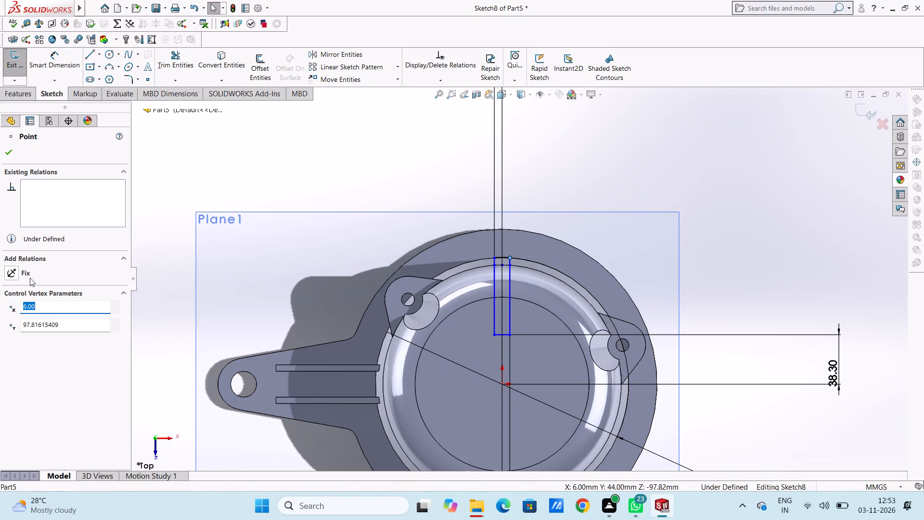
left_click(16, 275)
left_click(240, 186)
Delete the 196 mm diameter dimension from the slot sketch.
scroll(401, 203, "up", 4)
scroll(574, 306, "up", 4)
scroll(582, 337, "down", 4)
left_click(664, 352)
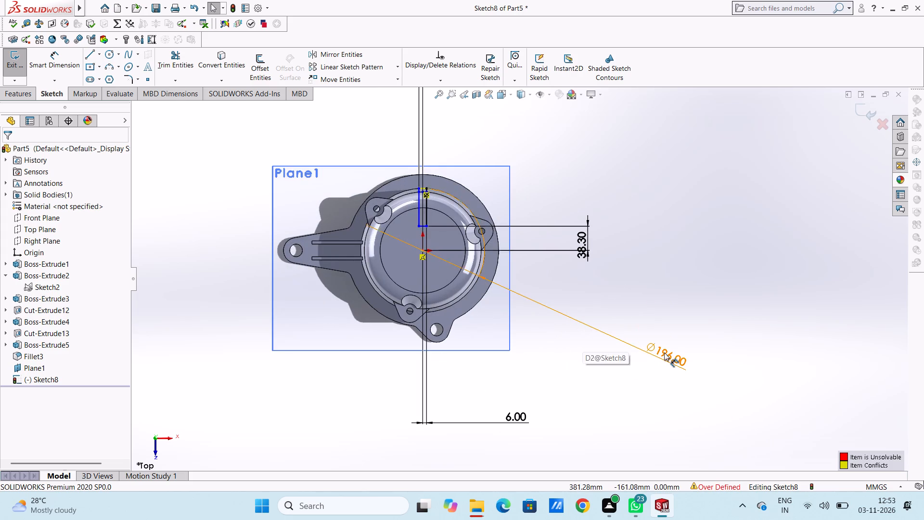
right_click(661, 202)
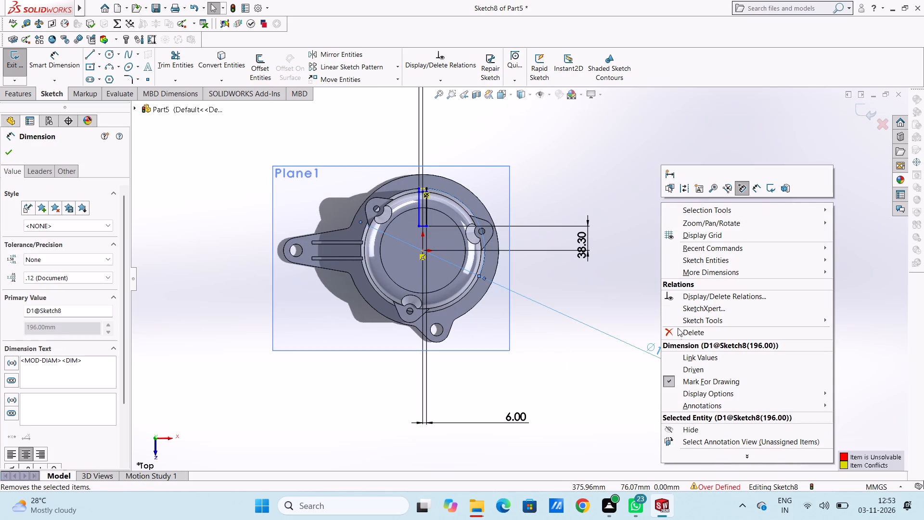
left_click(677, 330)
Add a Fix relation to the slot's inner right corner point.
scroll(628, 303, "up", 2)
scroll(476, 262, "down", 2)
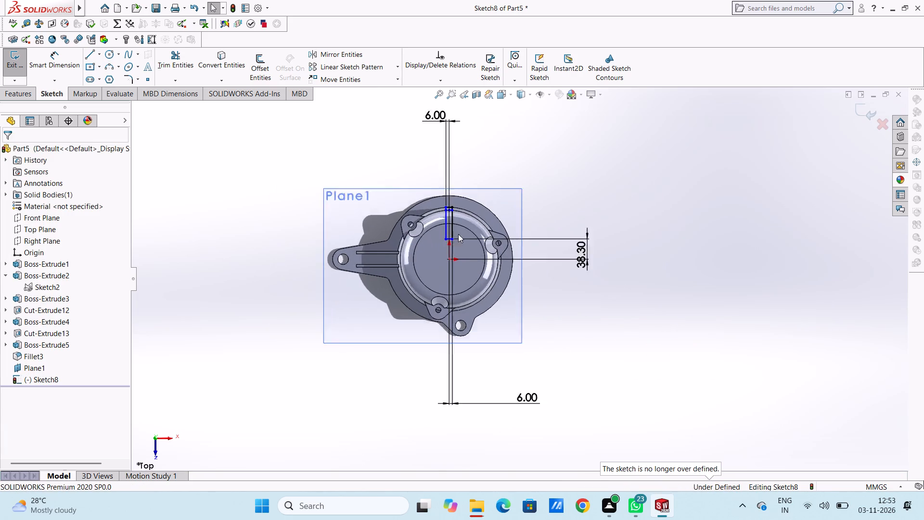
scroll(458, 234, "down", 2)
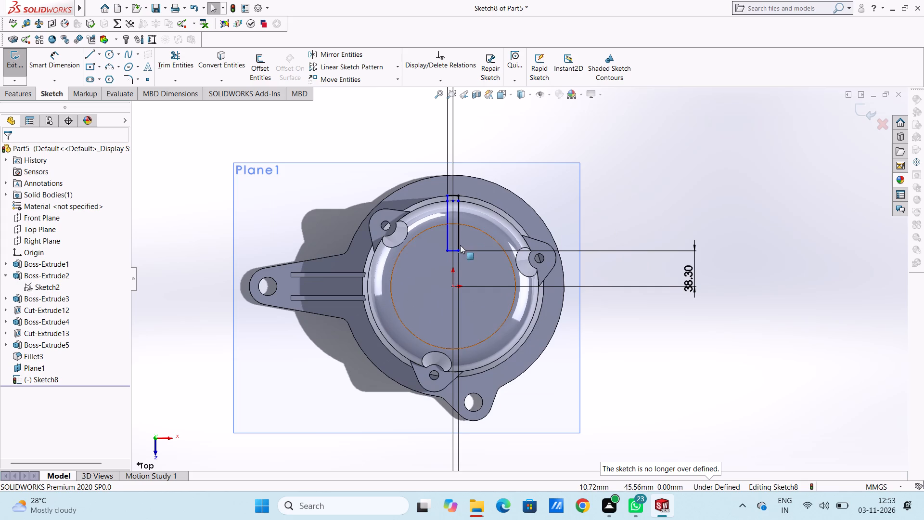
left_click(461, 250)
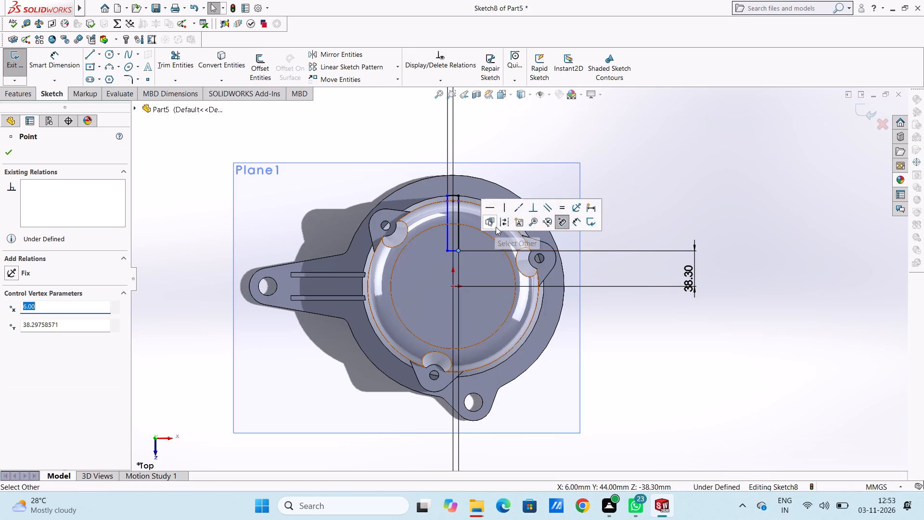
left_click(13, 271)
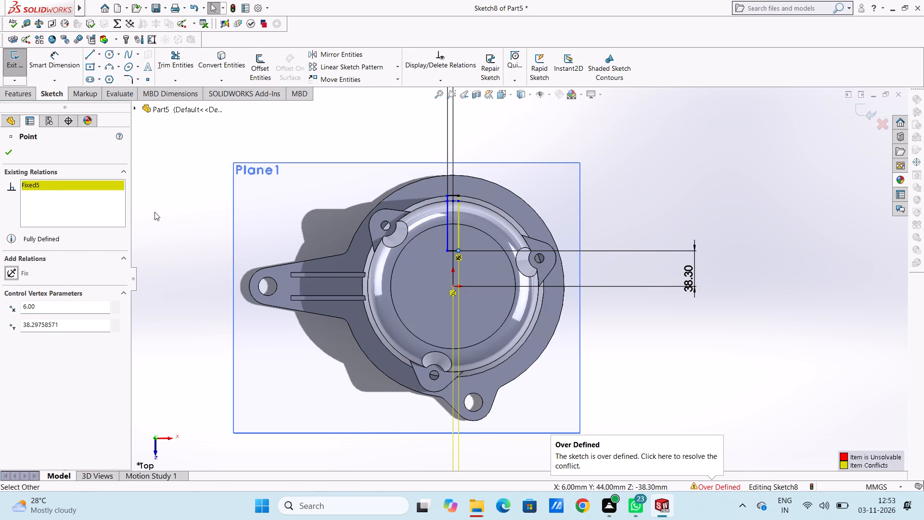
left_click(154, 212)
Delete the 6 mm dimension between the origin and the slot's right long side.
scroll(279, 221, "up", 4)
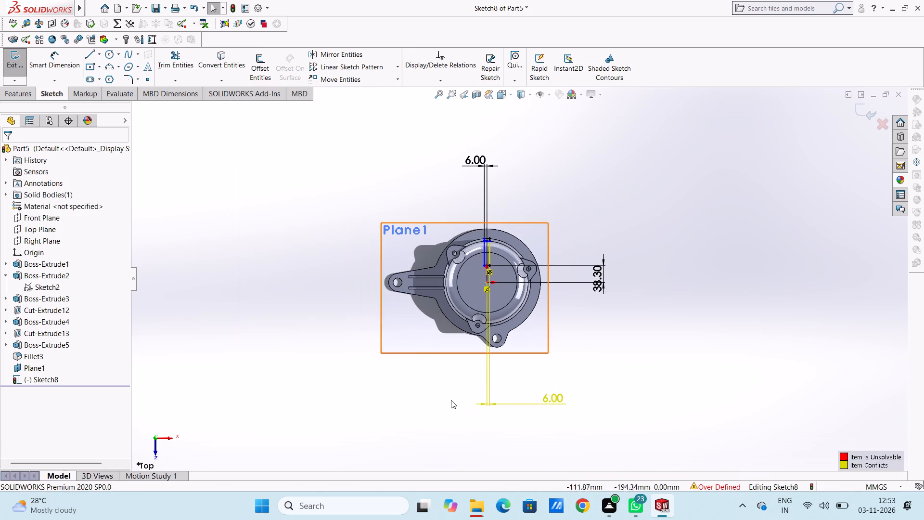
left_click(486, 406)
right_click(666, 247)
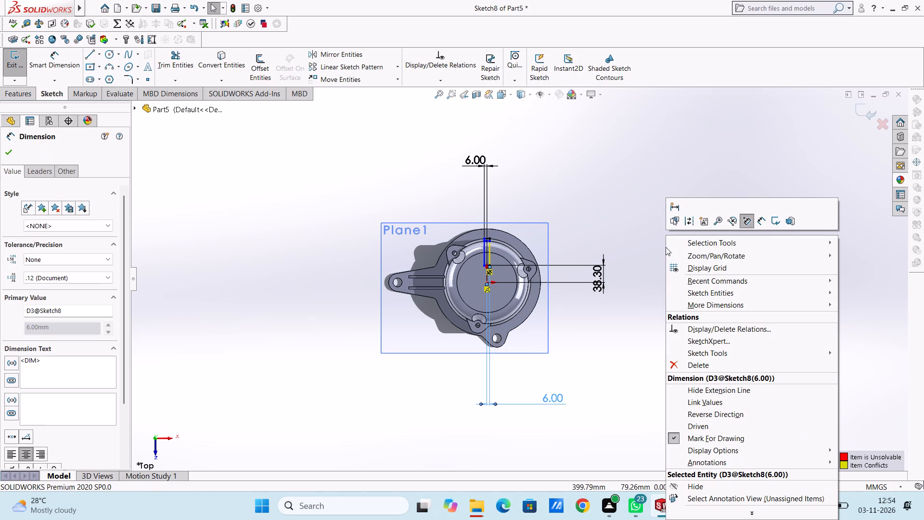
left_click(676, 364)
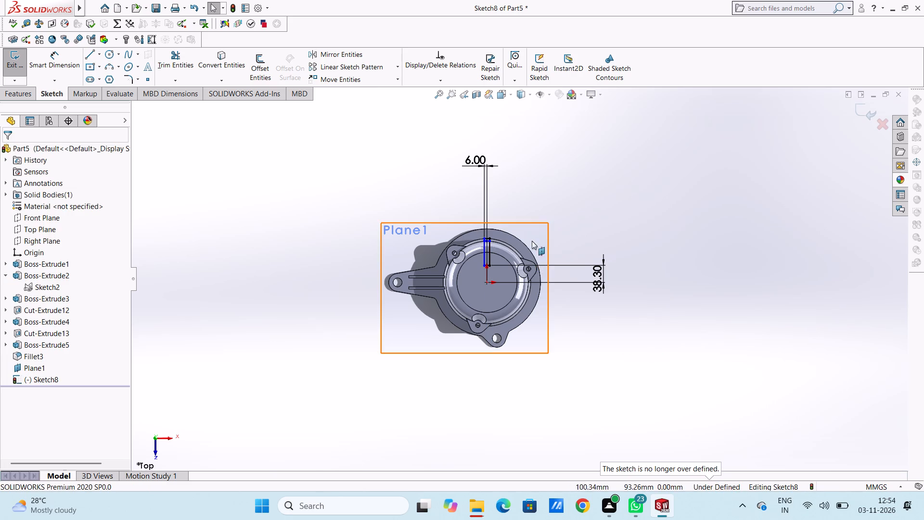
Add a Fix relation to the slot's inner left corner point.
scroll(530, 241, "down", 3)
scroll(372, 246, "up", 3)
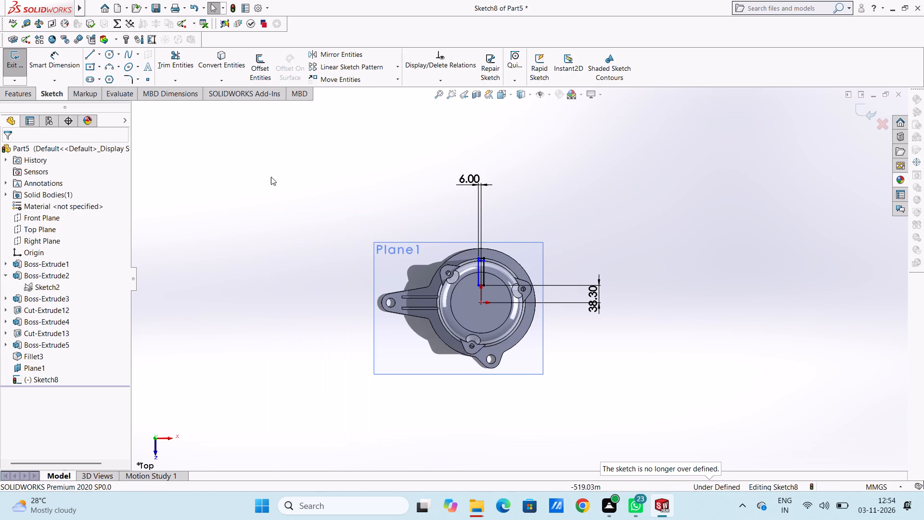
scroll(506, 272, "down", 5)
scroll(466, 304, "down", 2)
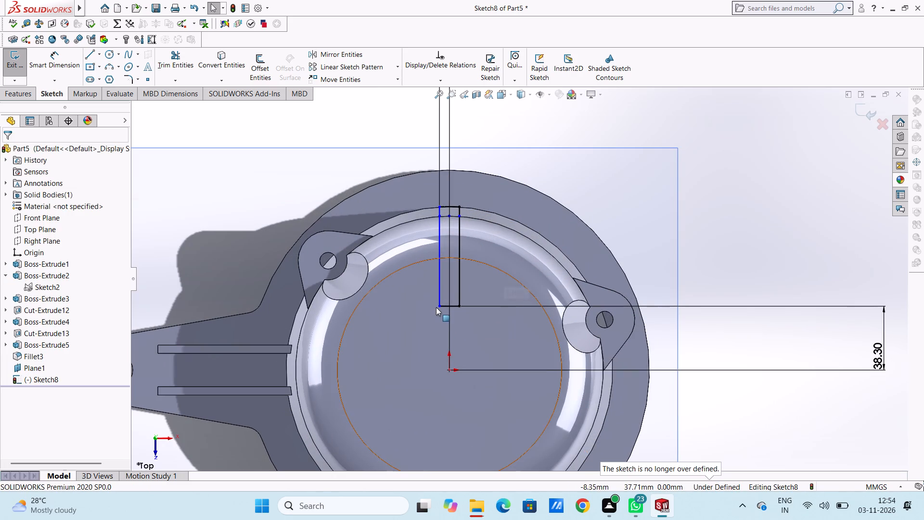
left_click(441, 307)
scroll(394, 255, "up", 5)
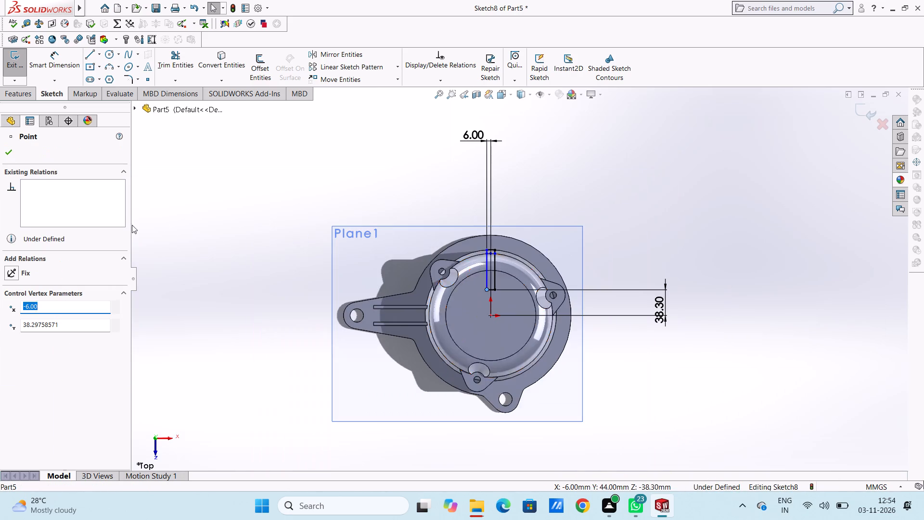
left_click(13, 271)
left_click(259, 211)
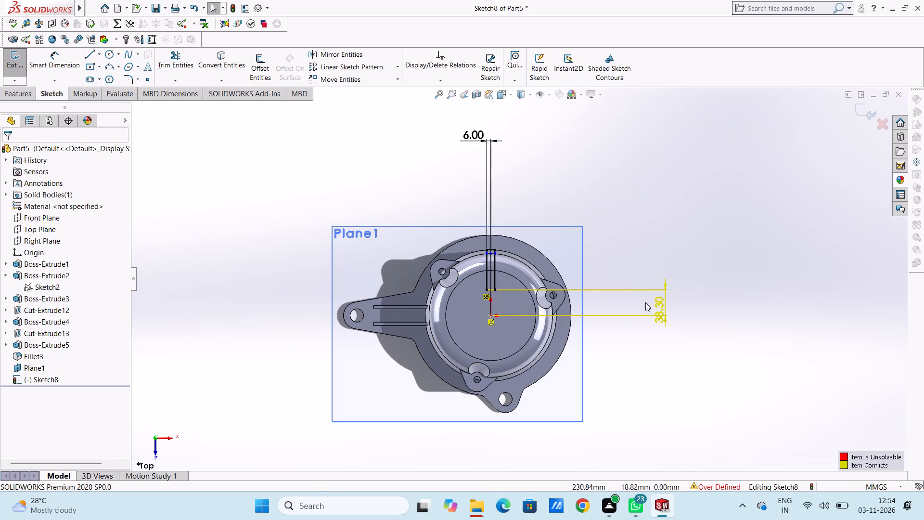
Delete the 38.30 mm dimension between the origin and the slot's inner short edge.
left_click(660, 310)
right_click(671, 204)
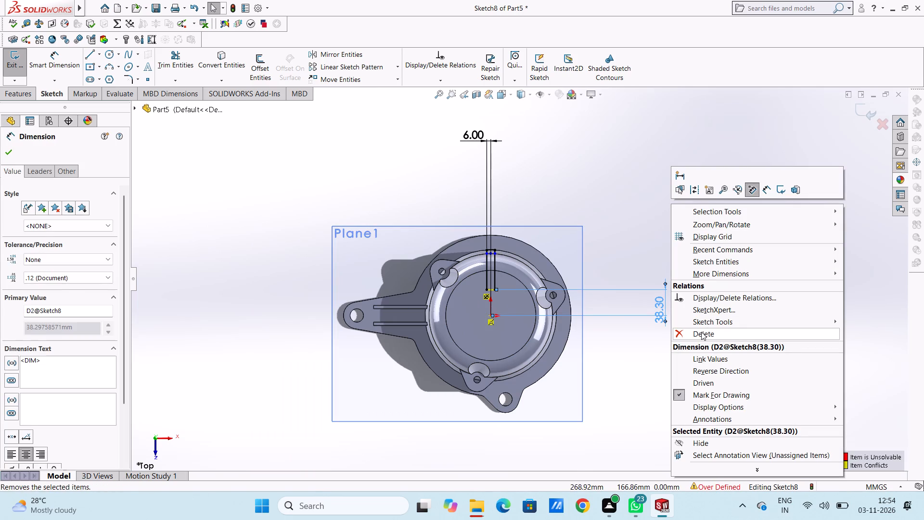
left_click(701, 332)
Examine the slot sketch's outer end at the dome rim, from above and at an angle.
scroll(543, 252, "down", 4)
scroll(458, 247, "down", 5)
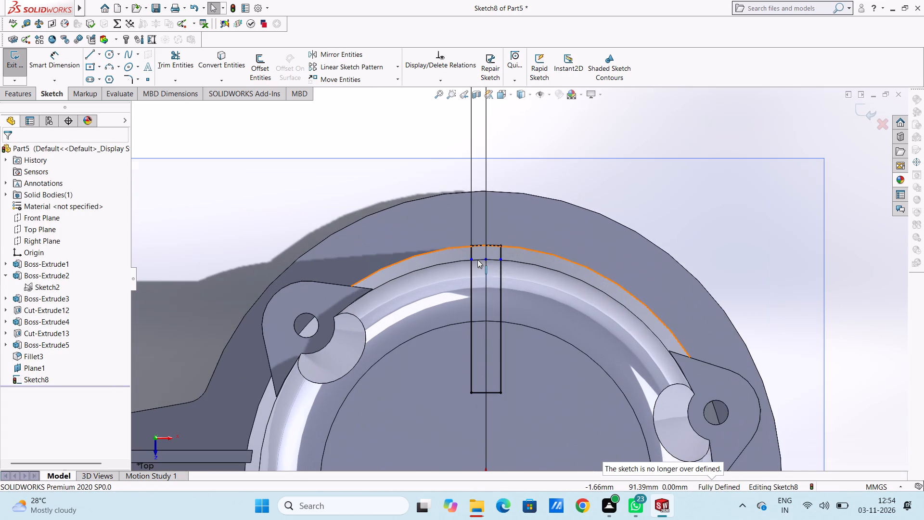
scroll(792, 229, "up", 5)
left_click(735, 250)
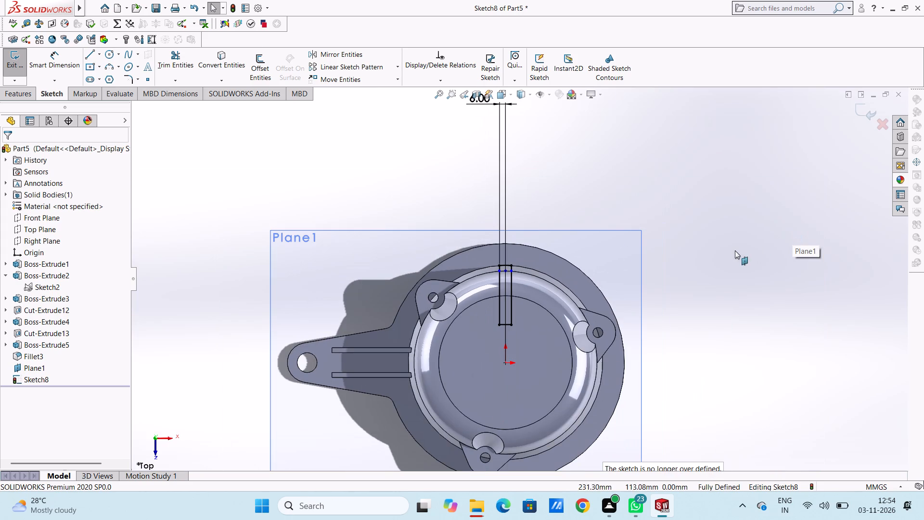
middle_click_drag(681, 329, 668, 250)
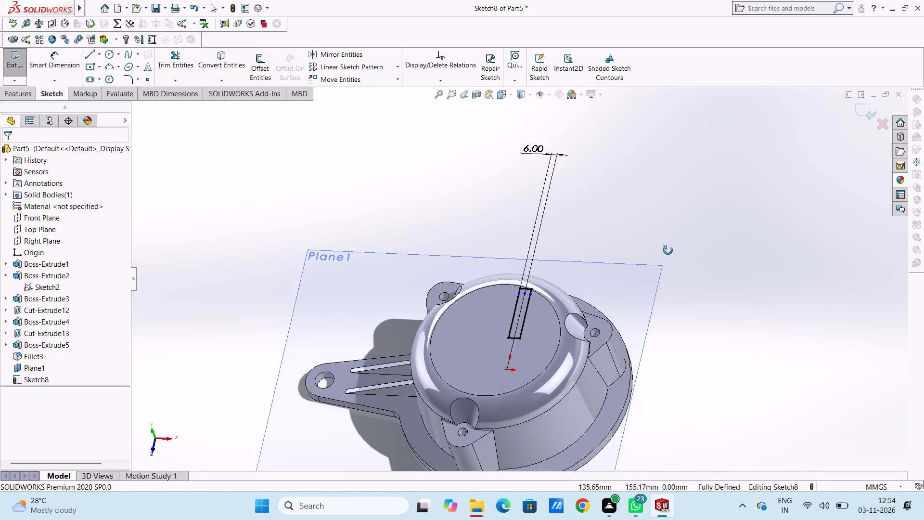
middle_click_drag(668, 250, 697, 297)
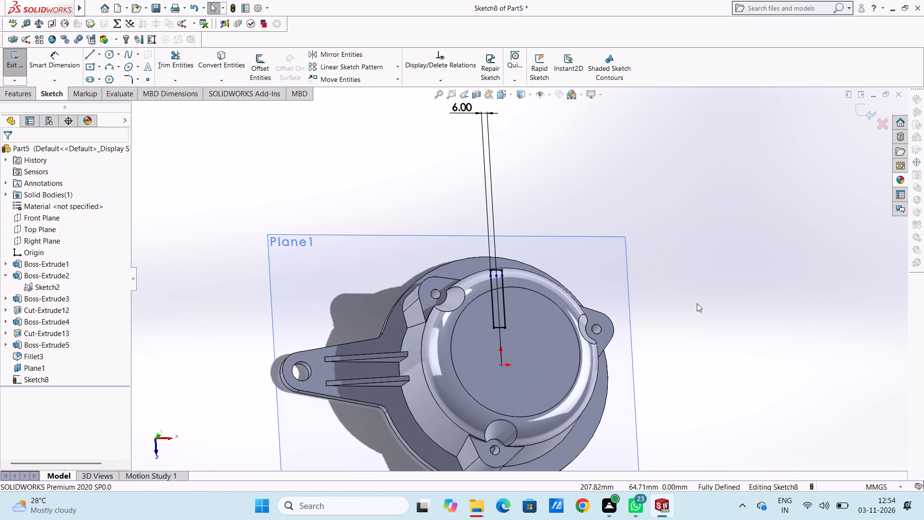
key("ctrl+5")
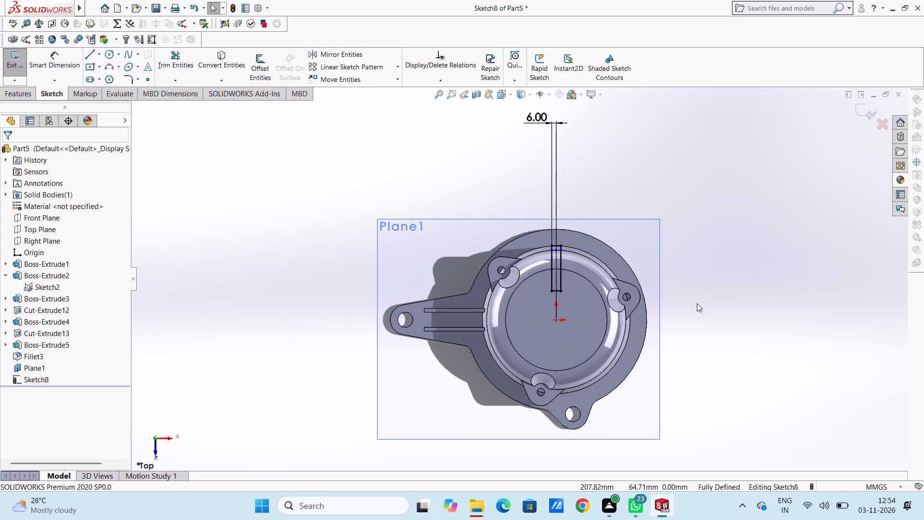
scroll(563, 264, "down", 4)
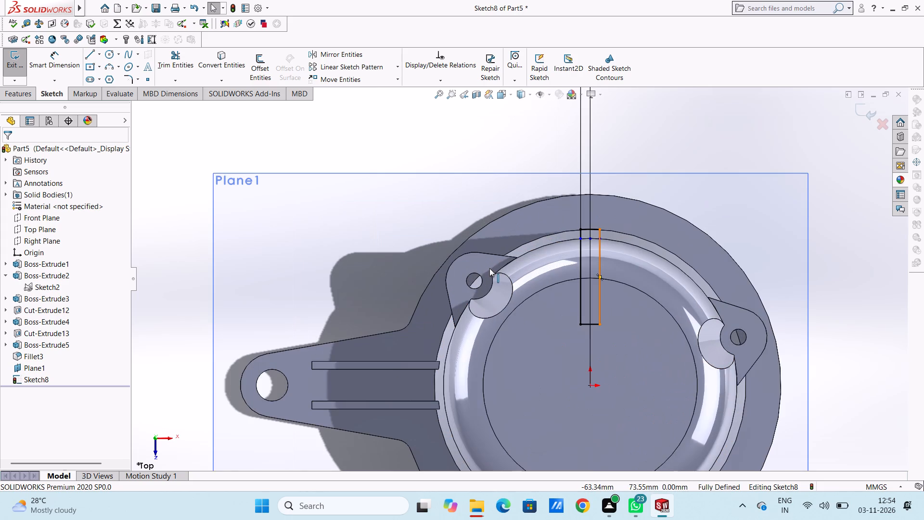
Circular-pattern the slot's outer arc, two long sides and inner short edge about the origin, 15 equally spaced instances over 360 degrees.
left_click(597, 230)
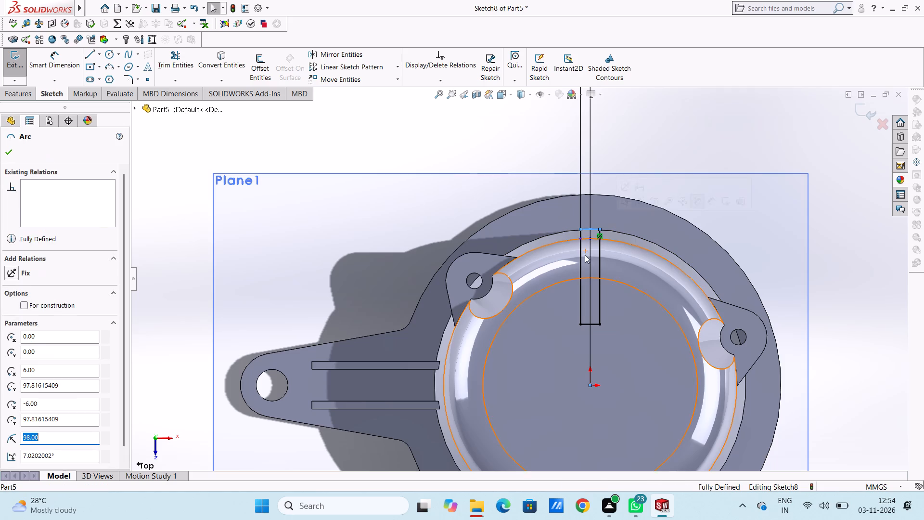
left_click(579, 260, "ctrl")
left_click(601, 270, "ctrl")
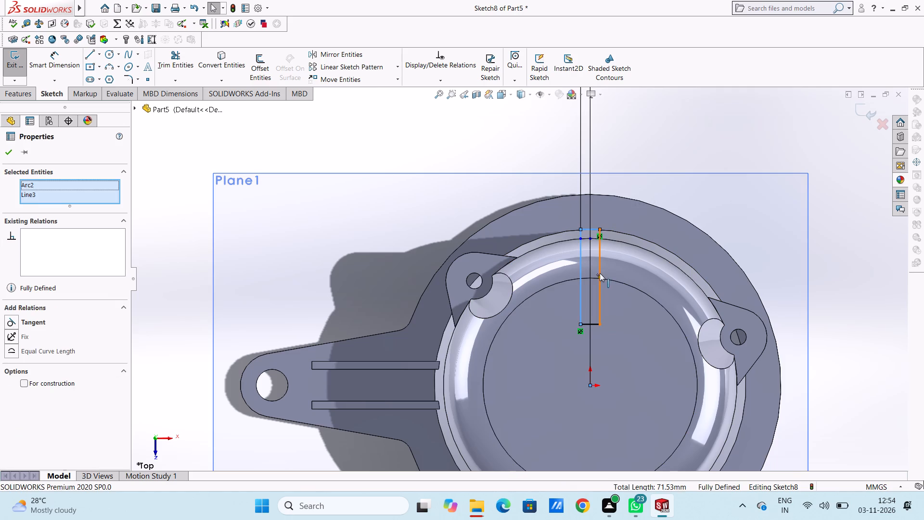
left_click(591, 326, "ctrl")
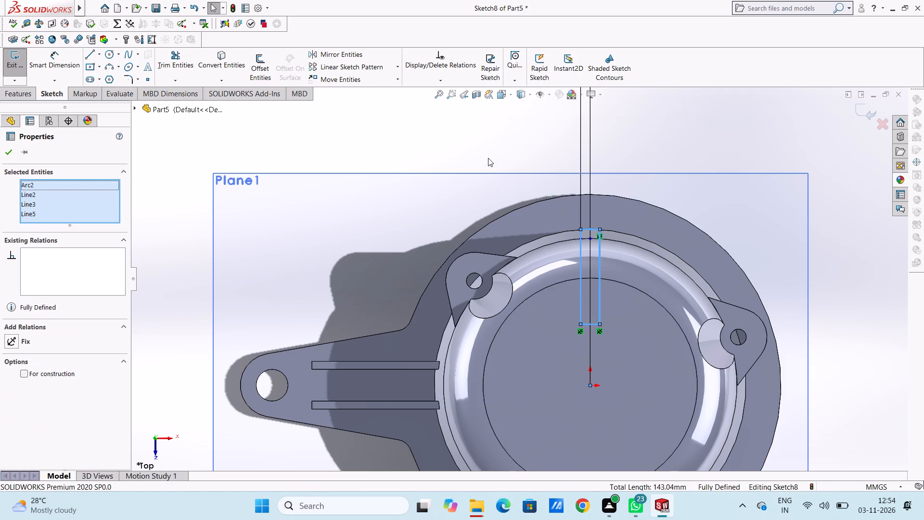
scroll(486, 167, "up", 4)
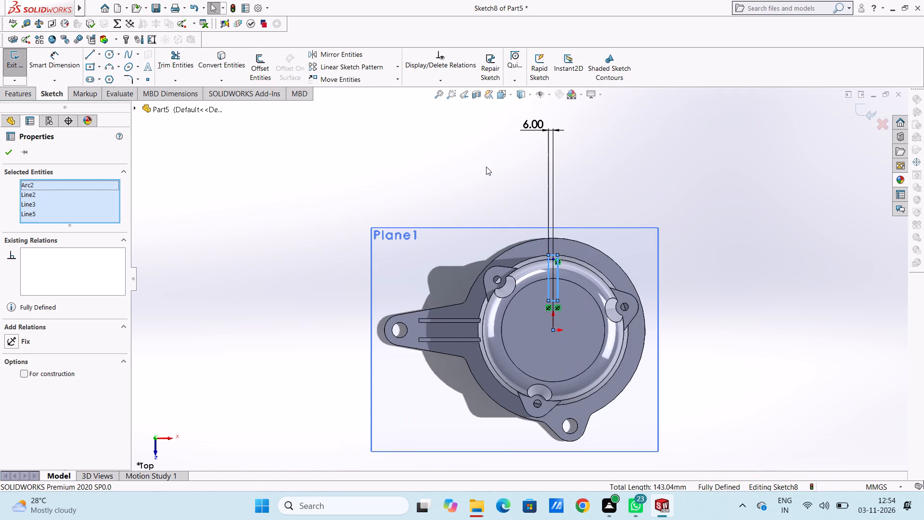
left_click(400, 66)
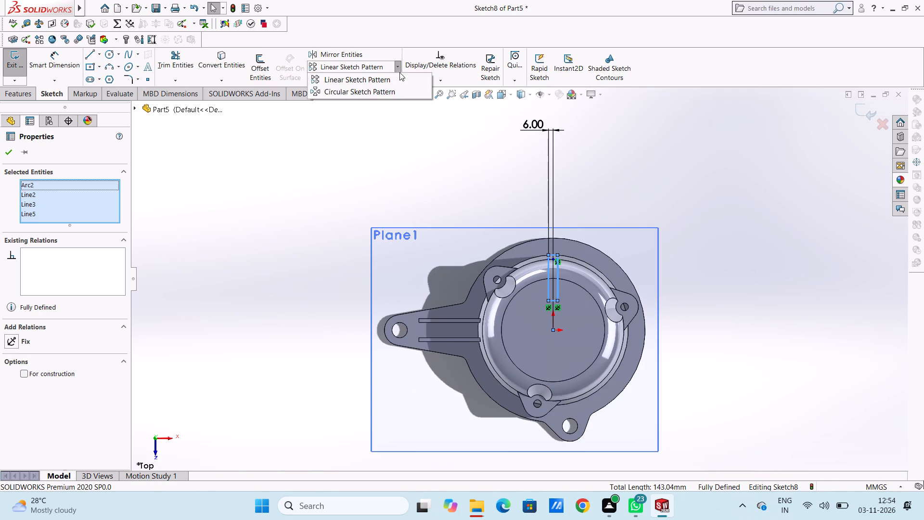
left_click(392, 90)
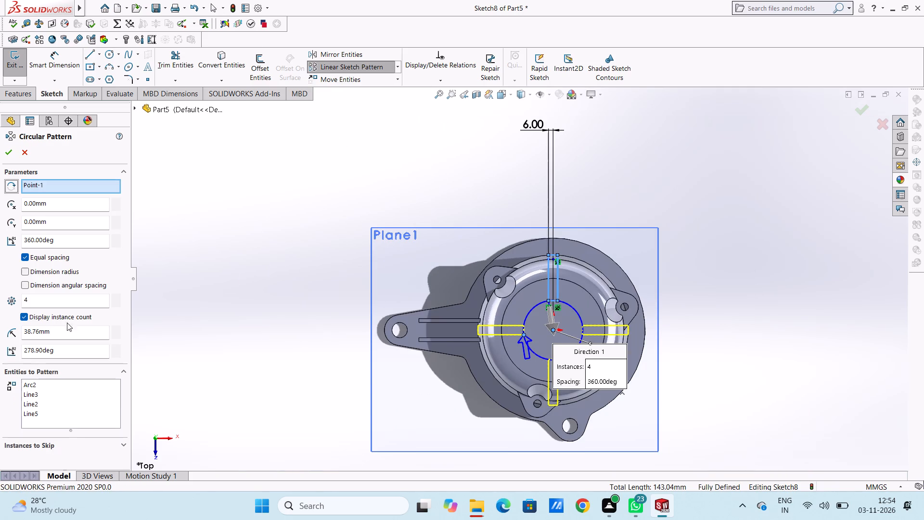
double_click(67, 302)
type("15")
key("Return")
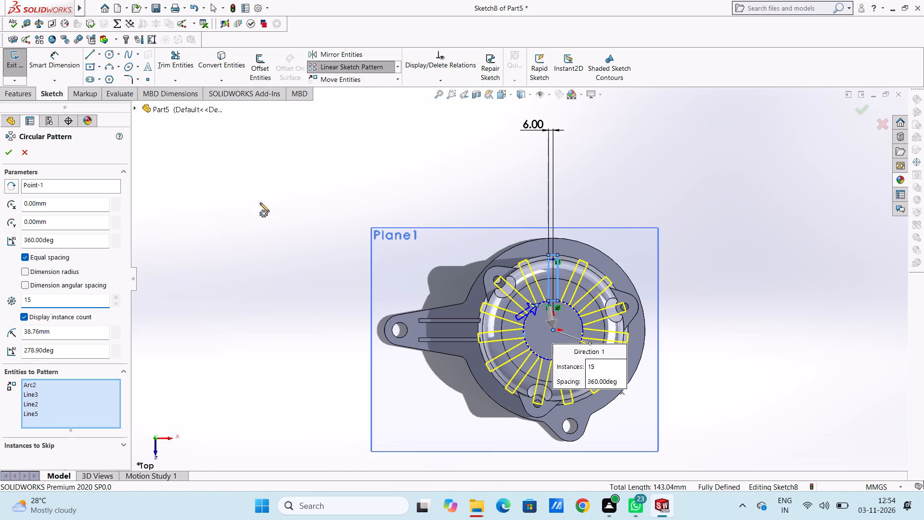
left_click(9, 156)
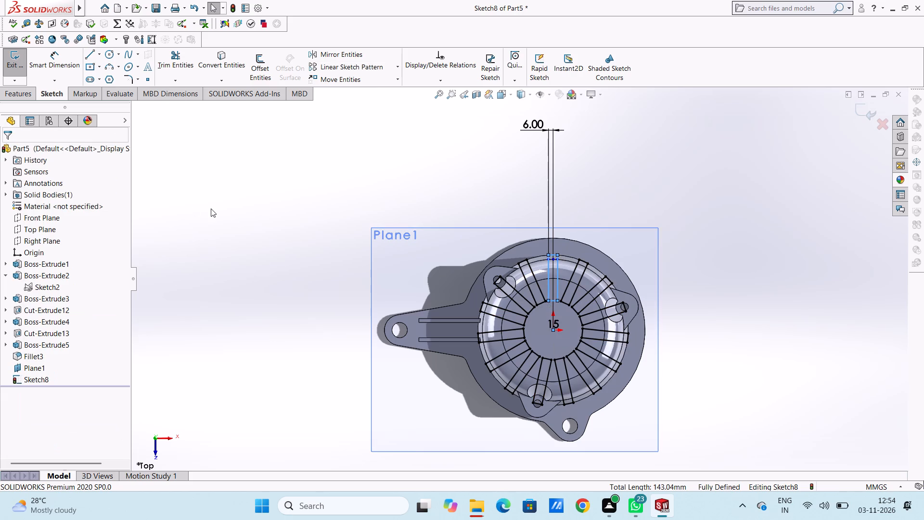
Trim away all four edges of the patterned slot that overlaps the dome's upper-left screw lug in the top view.
scroll(555, 315, "down", 4)
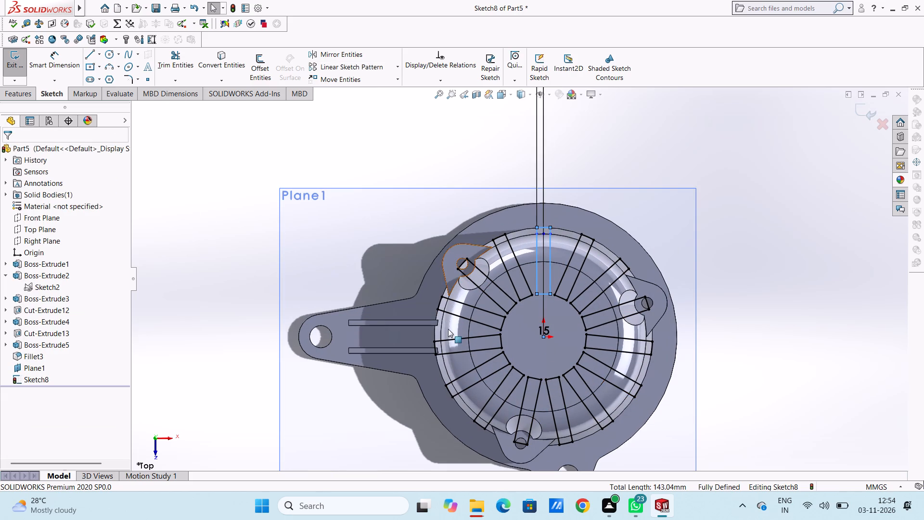
left_click(165, 62)
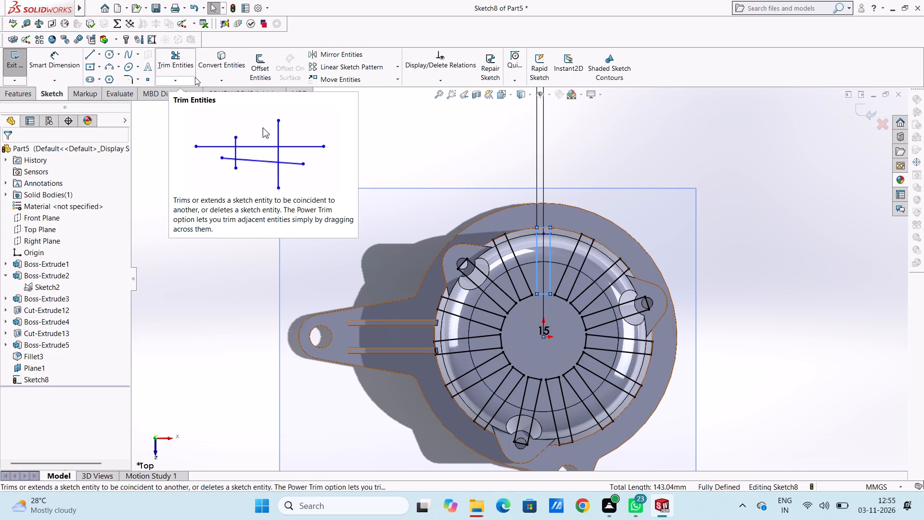
left_click(180, 62)
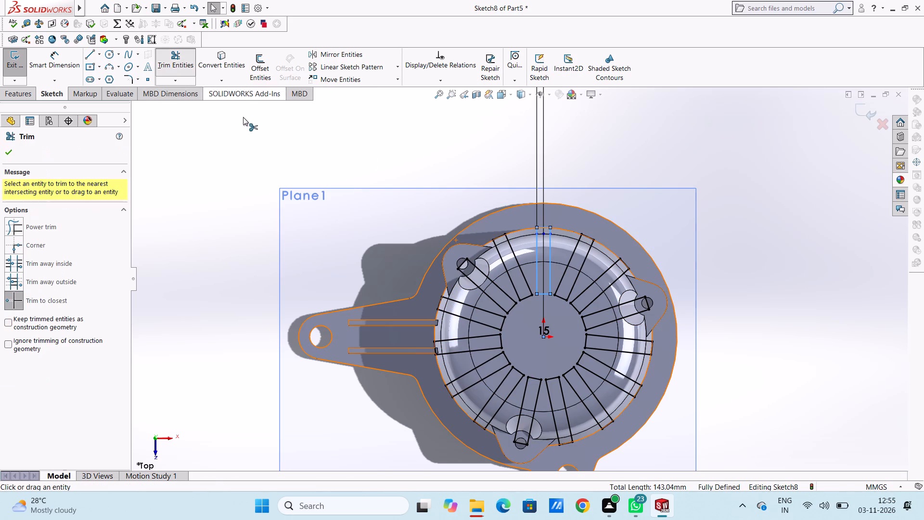
scroll(529, 298, "down", 3)
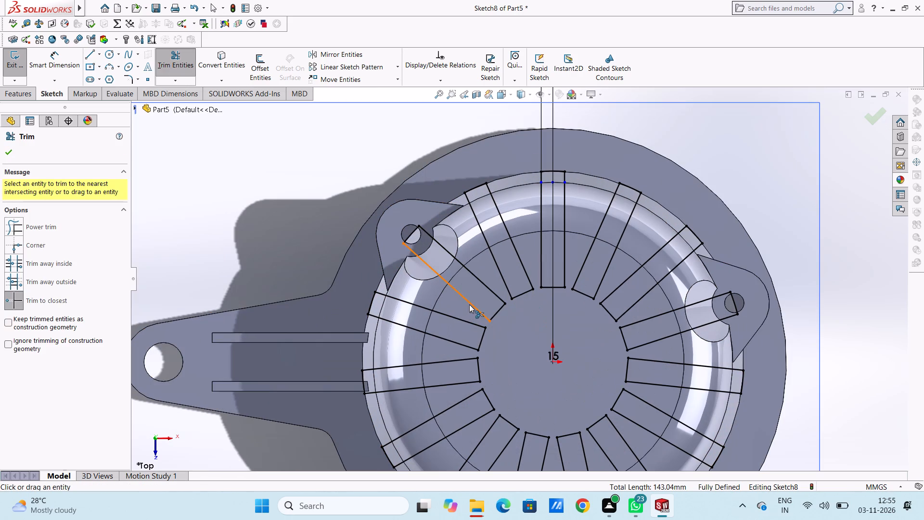
left_click(469, 304)
left_click(478, 280)
left_click(415, 233)
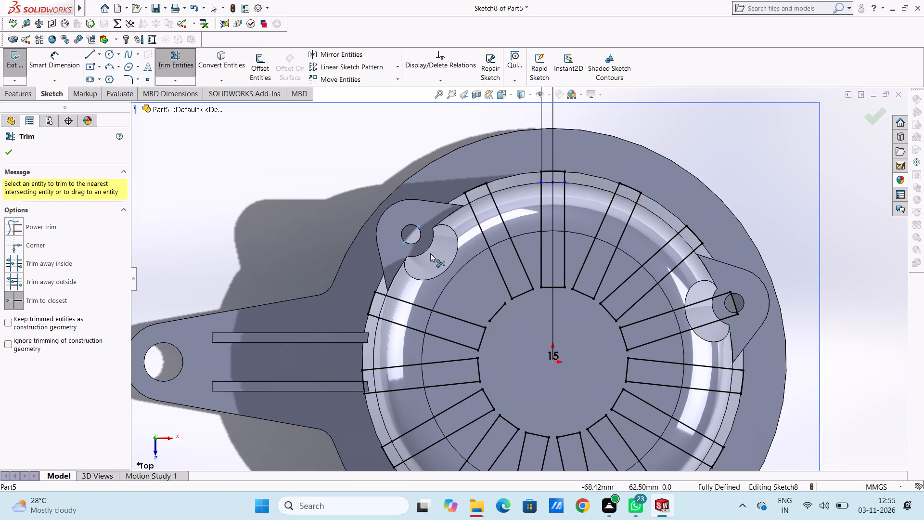
left_click(498, 314)
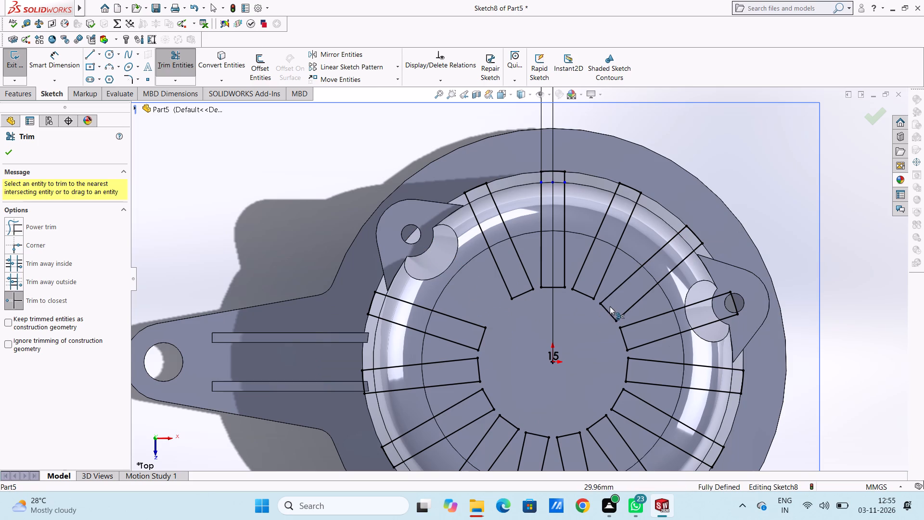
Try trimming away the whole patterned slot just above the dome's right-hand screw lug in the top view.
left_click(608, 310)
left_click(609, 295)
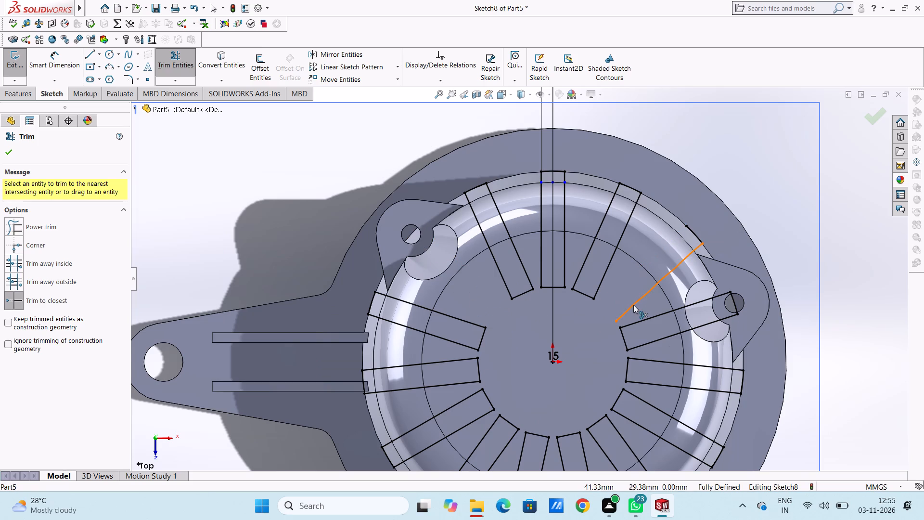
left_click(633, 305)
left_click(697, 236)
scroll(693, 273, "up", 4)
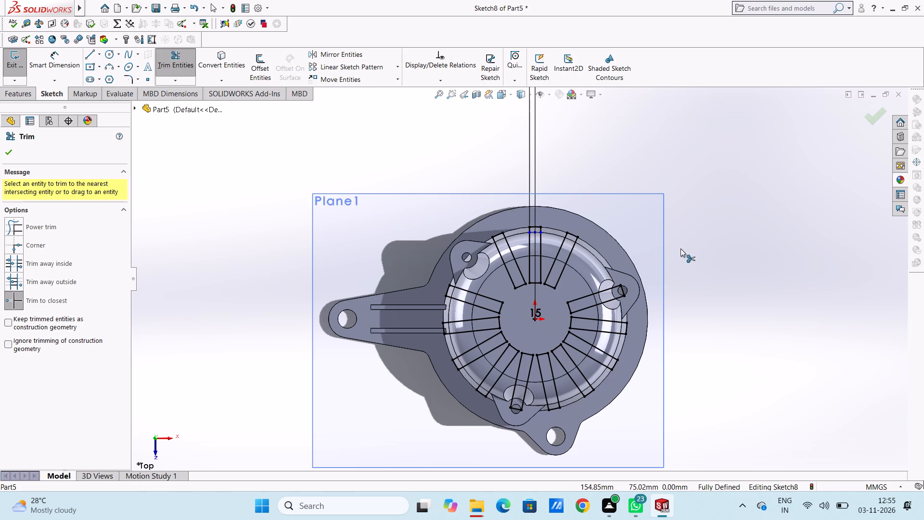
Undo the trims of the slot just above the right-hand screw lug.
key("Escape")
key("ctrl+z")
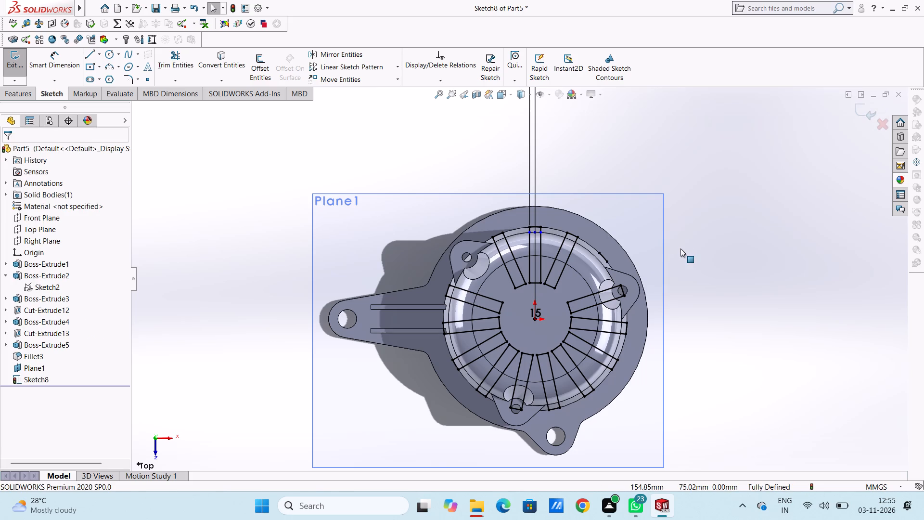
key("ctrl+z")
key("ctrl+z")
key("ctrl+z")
Trim away all four edges of the patterned slot that overlaps the dome's right-hand screw lug.
left_click(188, 64)
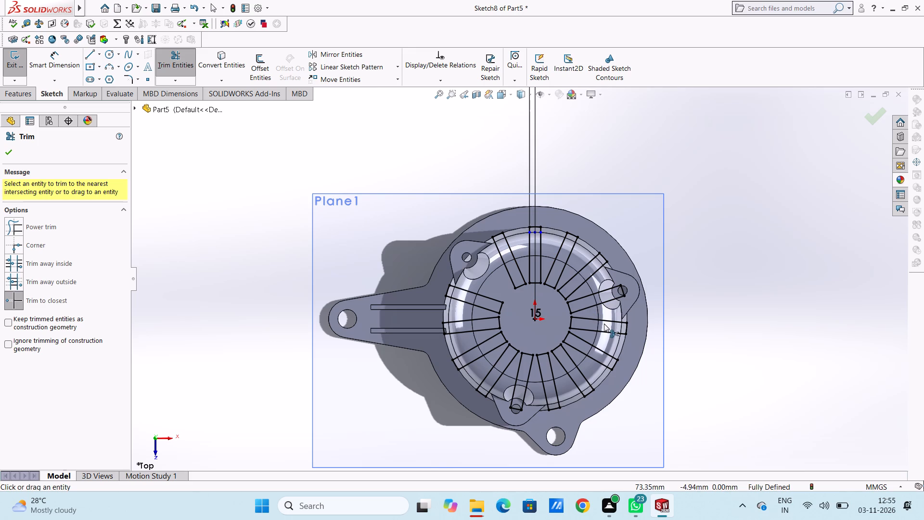
scroll(598, 355, "down", 2)
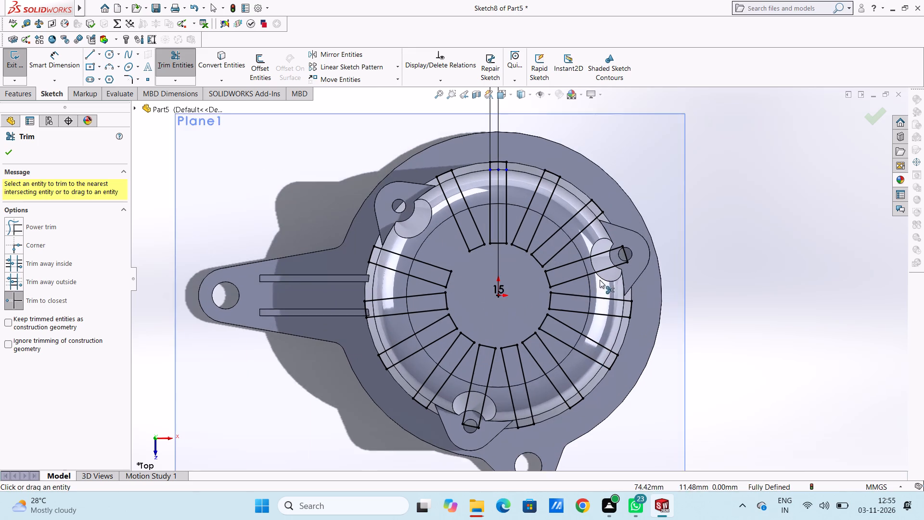
scroll(577, 294, "down", 3)
left_click(522, 273)
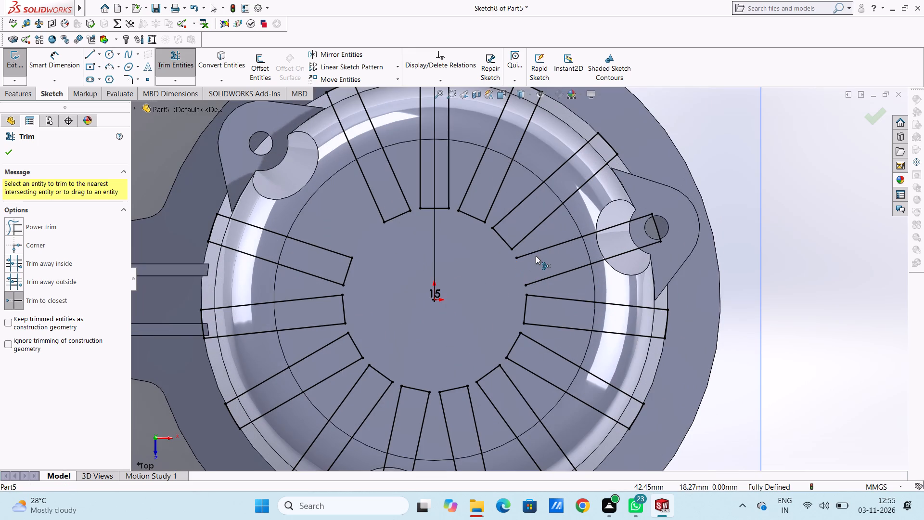
left_click(536, 251)
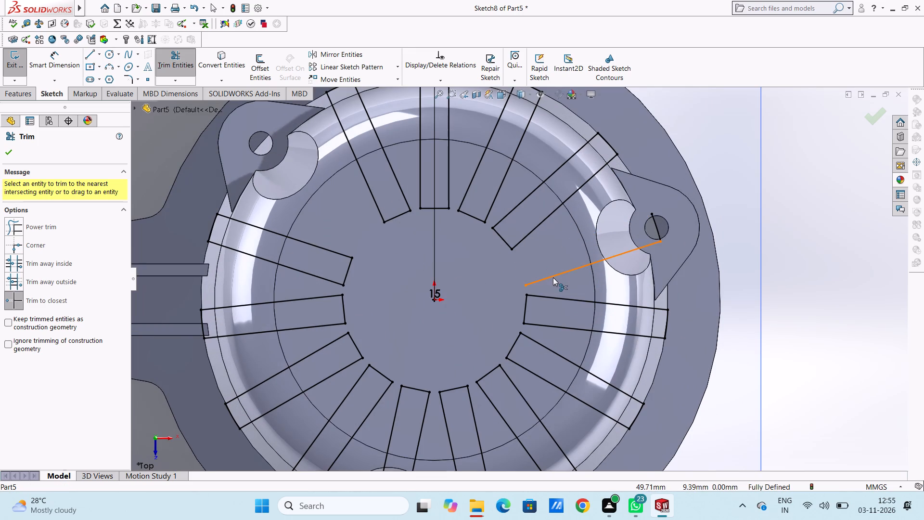
left_click(553, 277)
left_click(655, 229)
Trim away all four edges of the patterned slot that overlaps the dome's bottom screw lug in the top view.
scroll(655, 232, "up", 5)
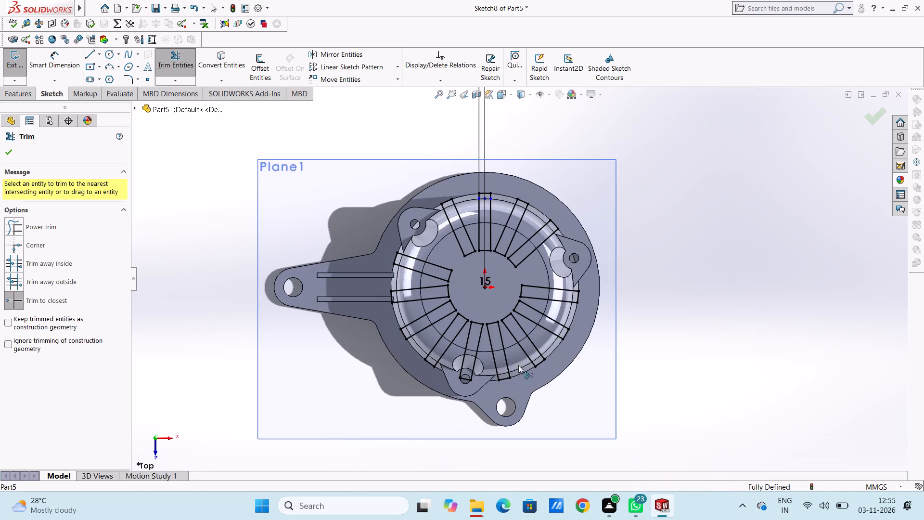
scroll(489, 384, "down", 2)
scroll(459, 346, "down", 5)
left_click(463, 363)
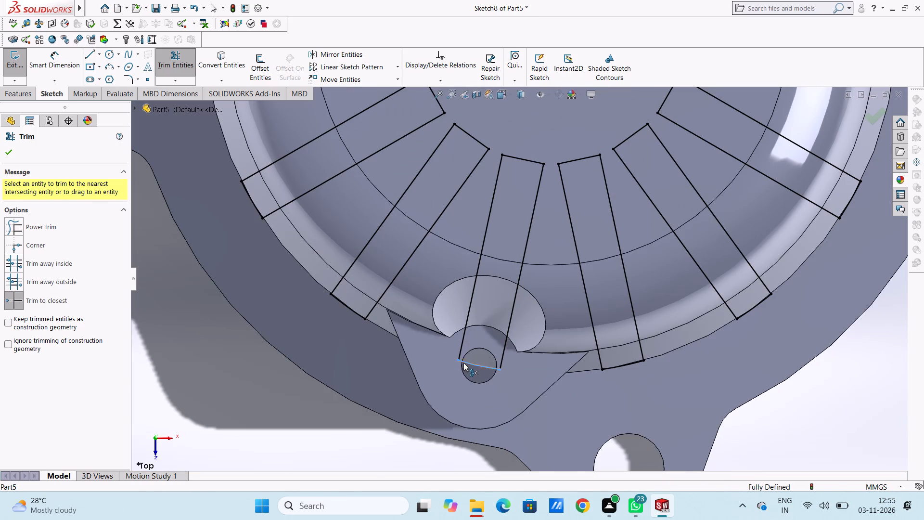
left_click(460, 351)
left_click(519, 274)
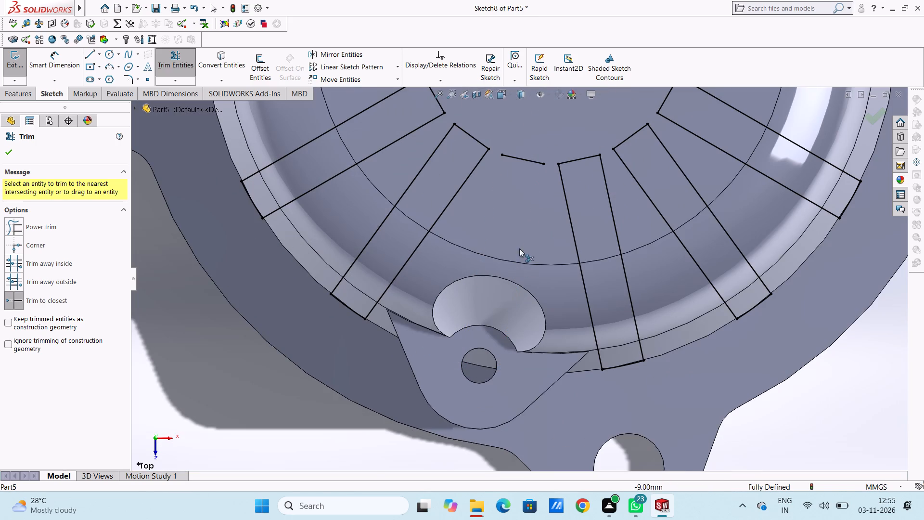
left_click(535, 163)
scroll(532, 197, "up", 10)
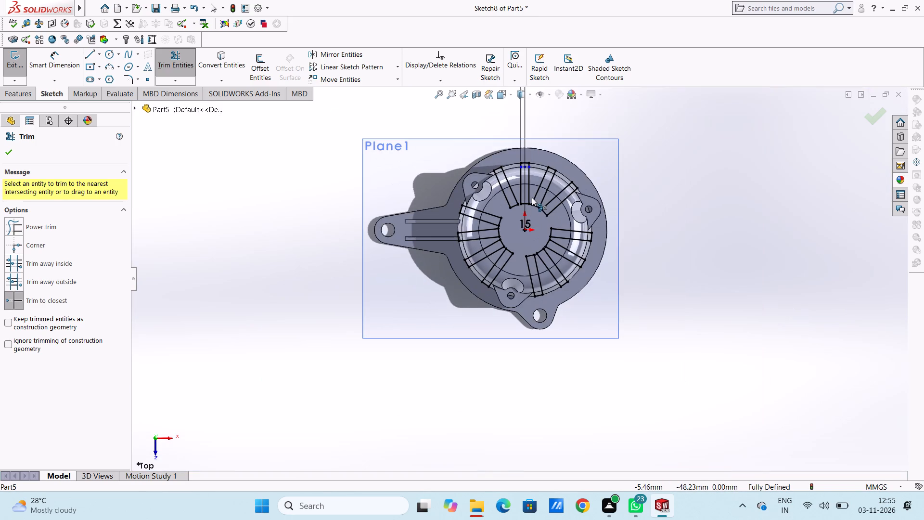
scroll(515, 200, "down", 3)
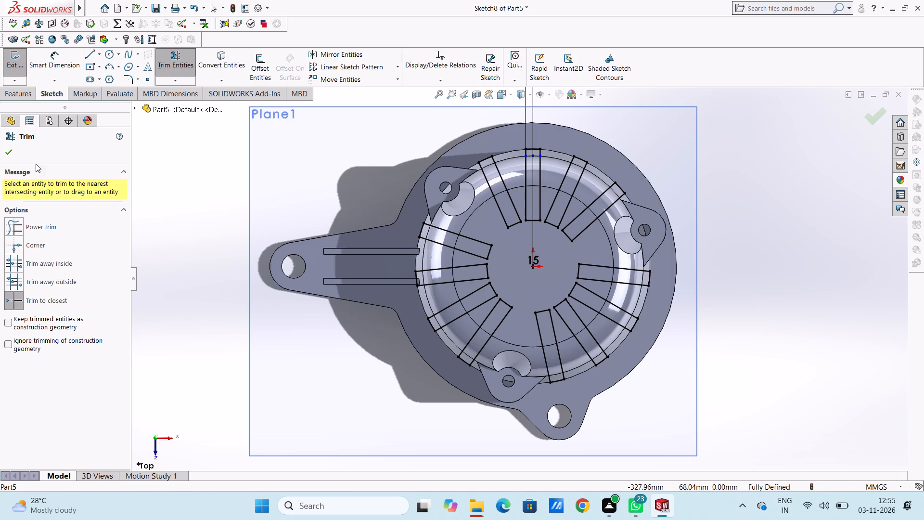
left_click(13, 153)
left_click(132, 190)
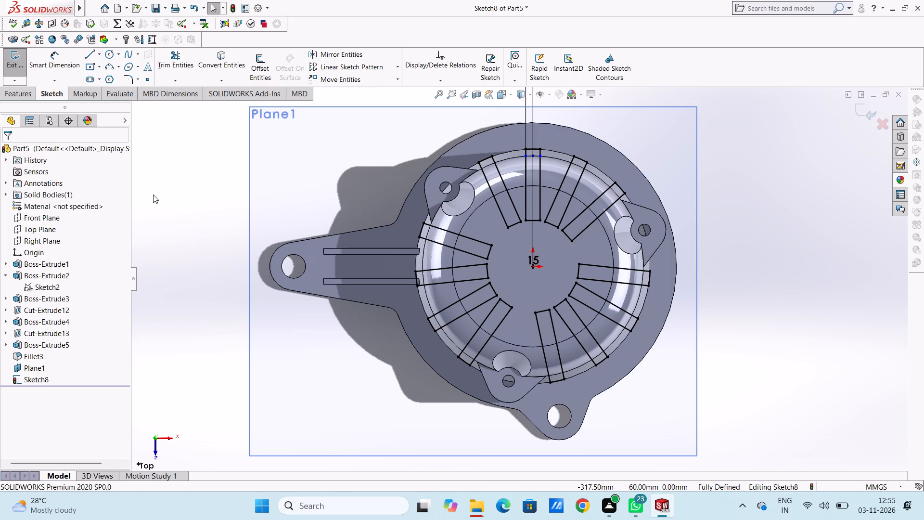
Cut-extrude the patterned slot sketch 54 mm blind with the direction reversed, upward from Plane1 through the dome.
scroll(207, 229, "up", 3)
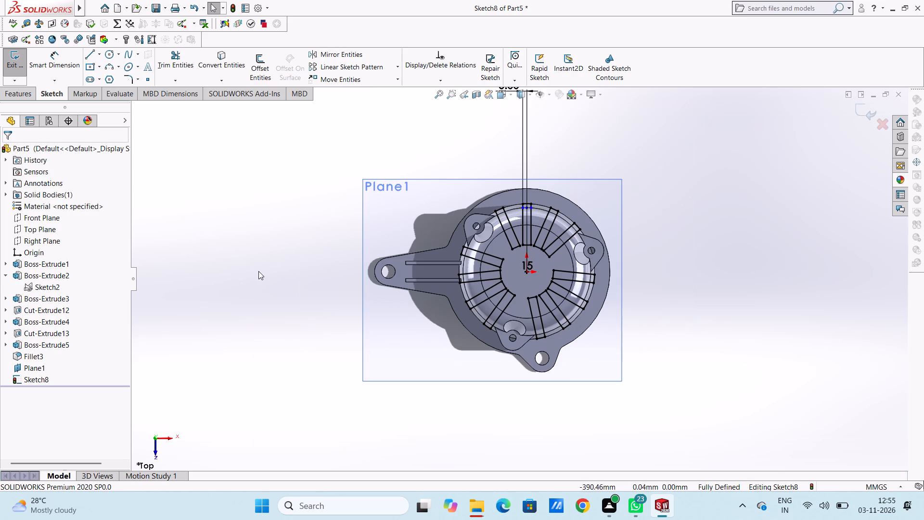
middle_click_drag(274, 349, 241, 273)
middle_click_drag(292, 381, 260, 246)
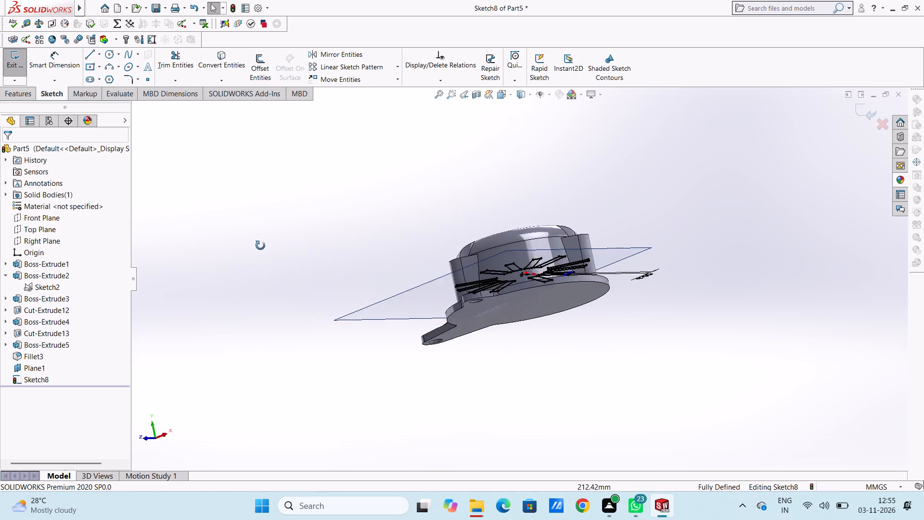
middle_click_drag(260, 246, 264, 337)
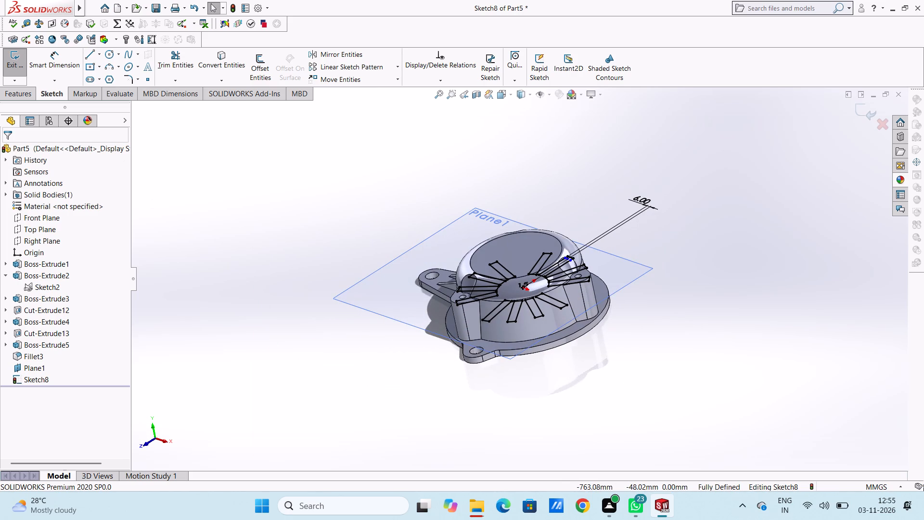
left_click(29, 98)
left_click(159, 70)
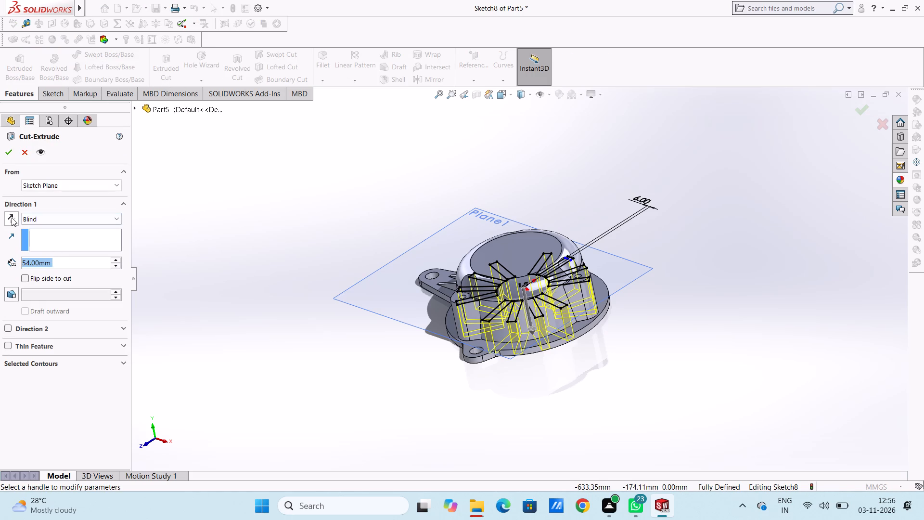
left_click(12, 217)
left_click(9, 150)
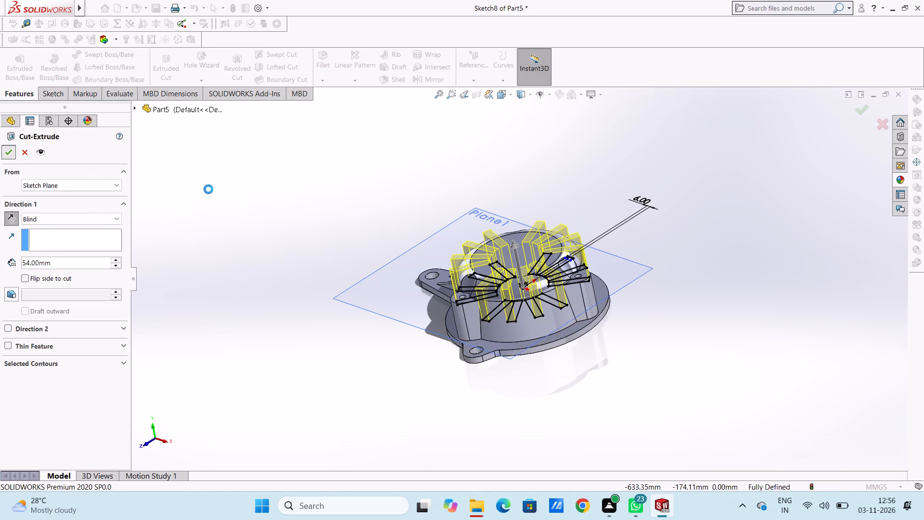
left_click(209, 189)
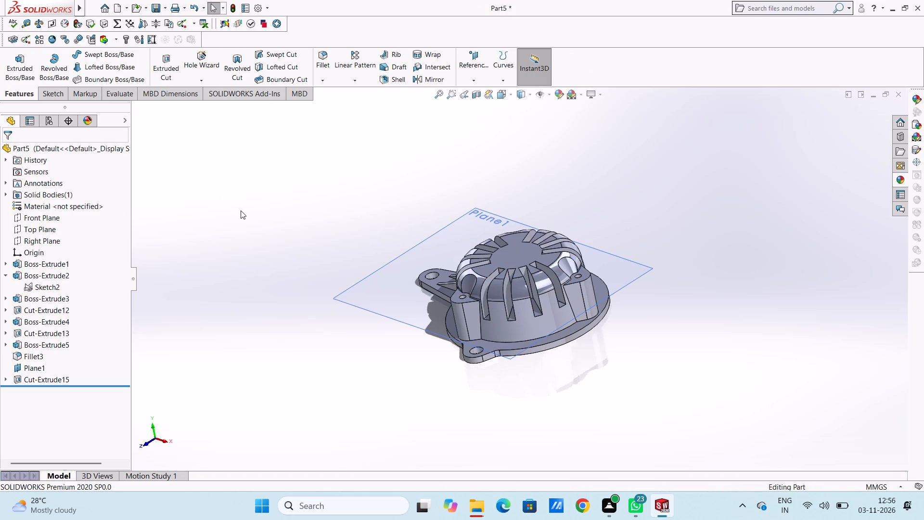
Hide Plane1.
left_click(42, 368)
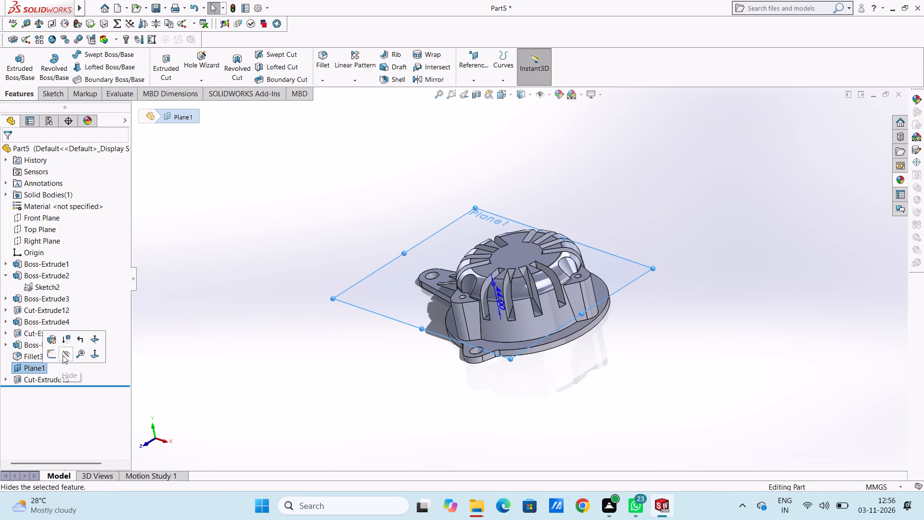
left_click(64, 353)
Examine the radial vent slots cut through the dome from several angles and up close.
middle_click_drag(277, 311, 310, 306)
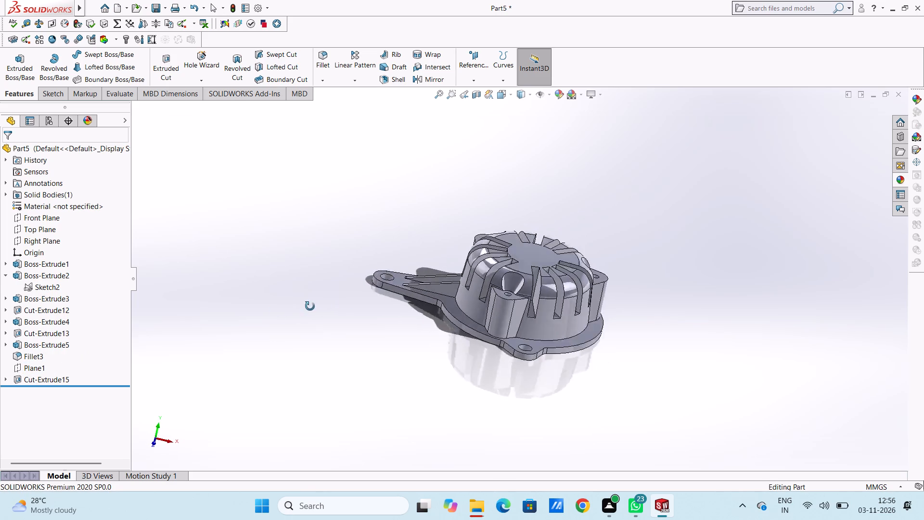
middle_click_drag(310, 306, 251, 404)
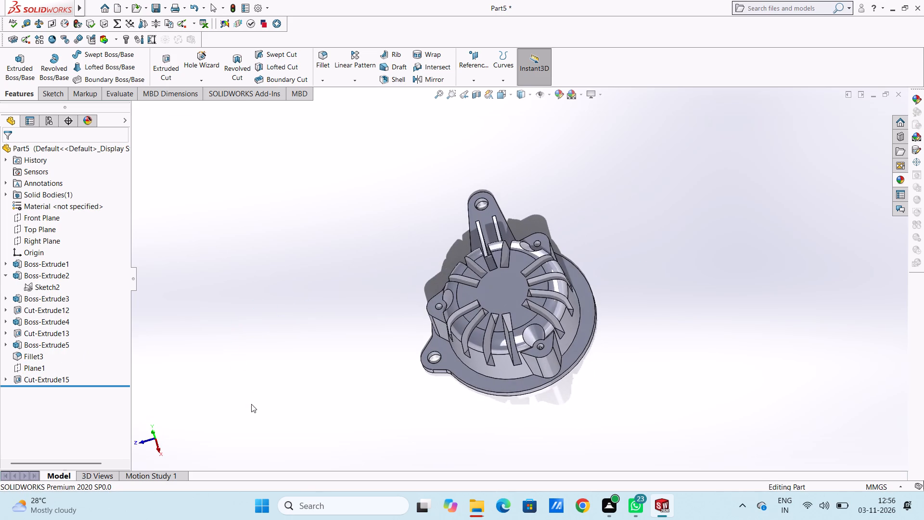
middle_click_drag(300, 277, 315, 319)
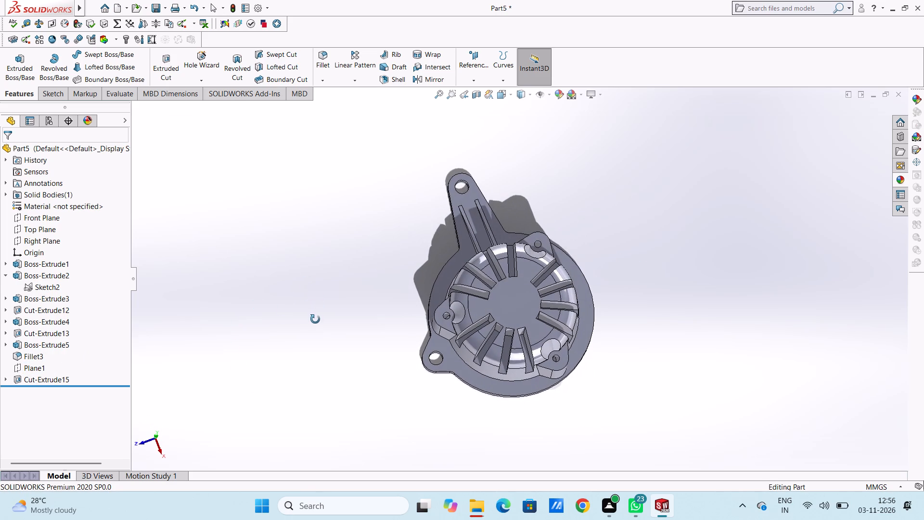
middle_click_drag(315, 319, 312, 341)
scroll(510, 277, "down", 5)
middle_click_drag(487, 328, 495, 334)
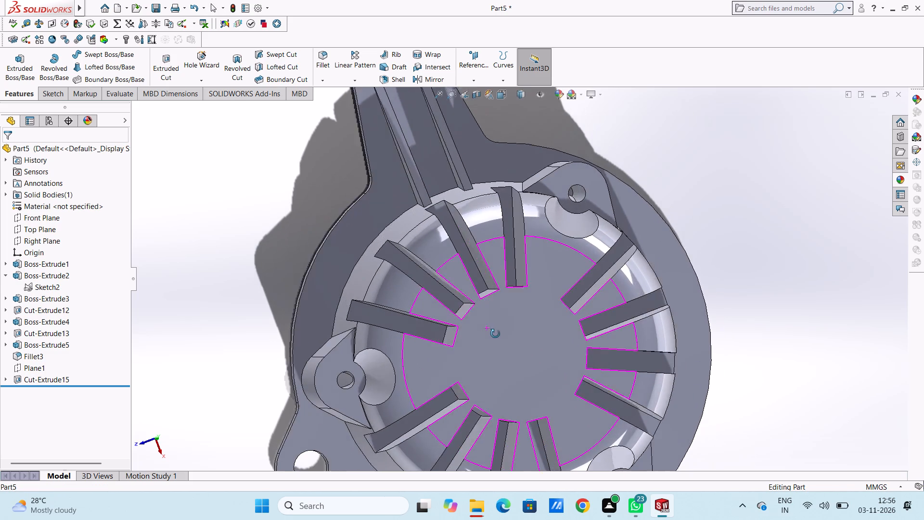
middle_click_drag(495, 334, 502, 337)
scroll(478, 351, "down", 4)
scroll(458, 306, "up", 5)
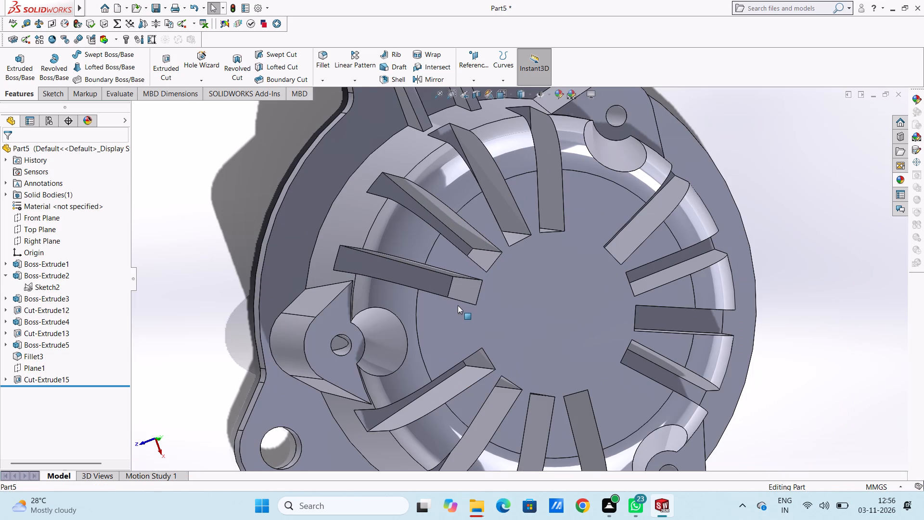
Start a 6 mm symmetric fillet on the two inner-end corner edges of the vent slot beside the screw lug nearest the round flange ear.
left_click(325, 58)
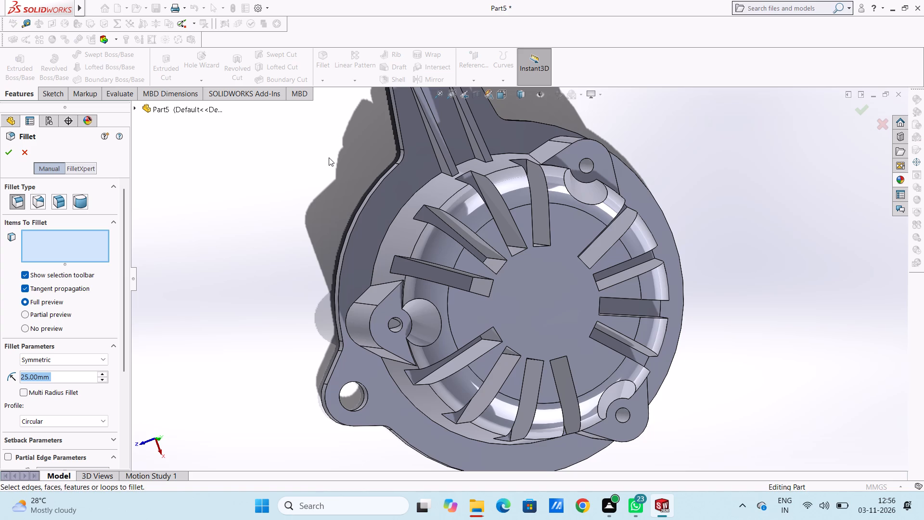
key("3")
key("Return")
scroll(483, 303, "down", 4)
left_click(493, 245)
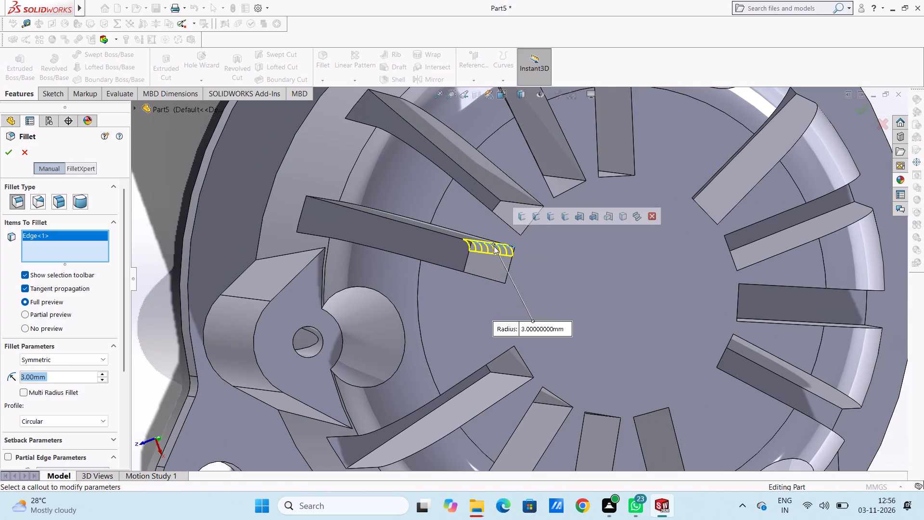
middle_click_drag(533, 256, 540, 276)
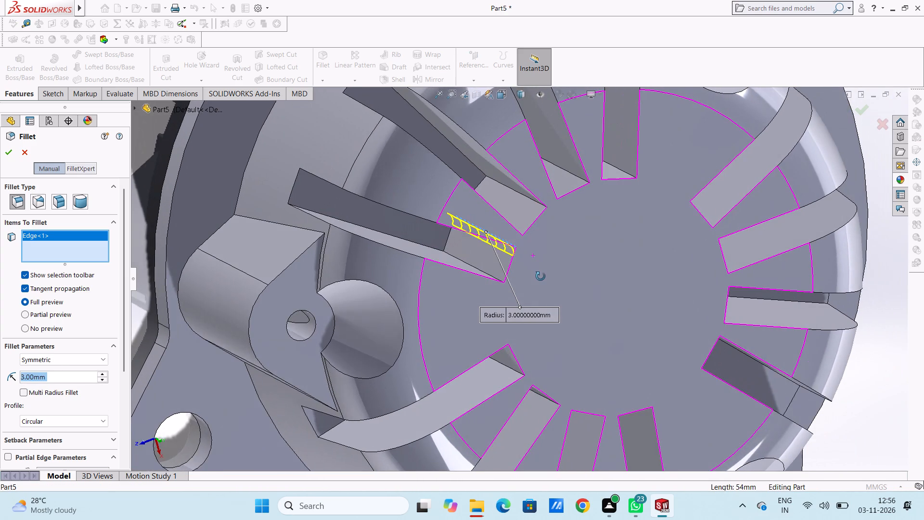
middle_click_drag(540, 276, 539, 258)
middle_click_drag(511, 269, 508, 296)
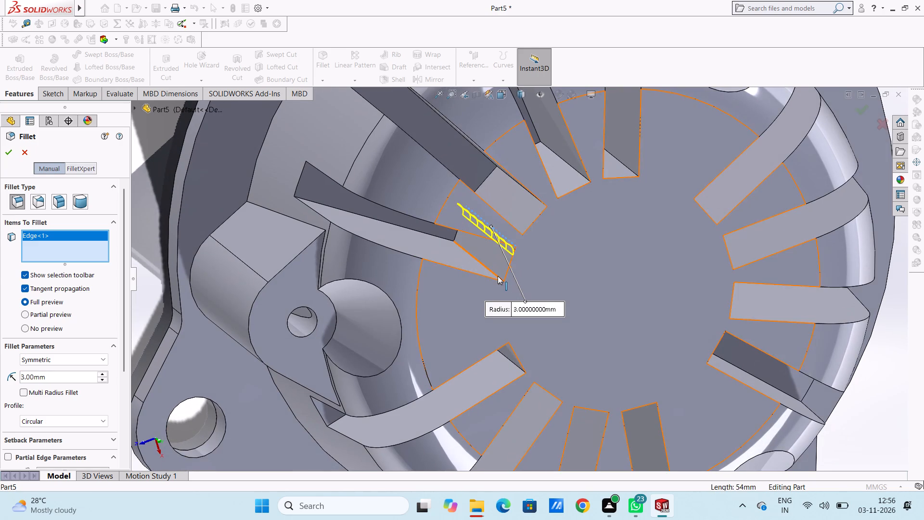
left_click(498, 276)
scroll(238, 400, "up", 5)
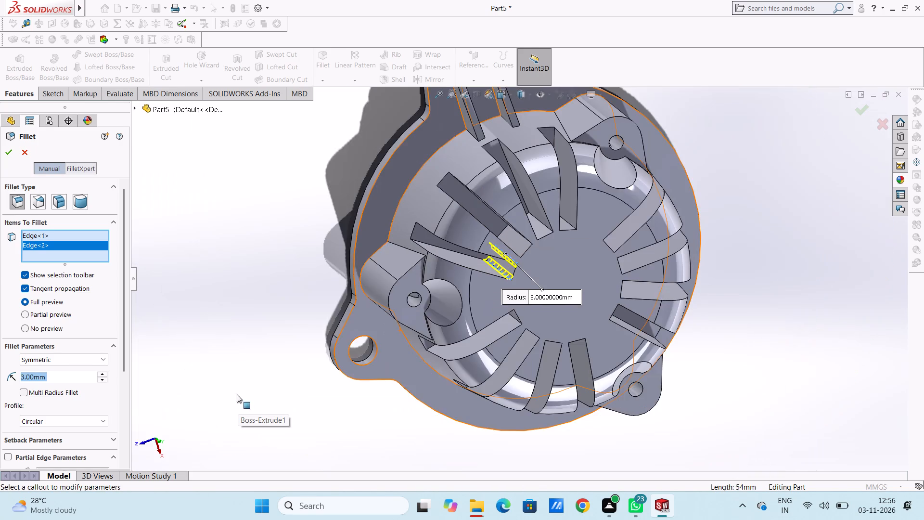
key("6")
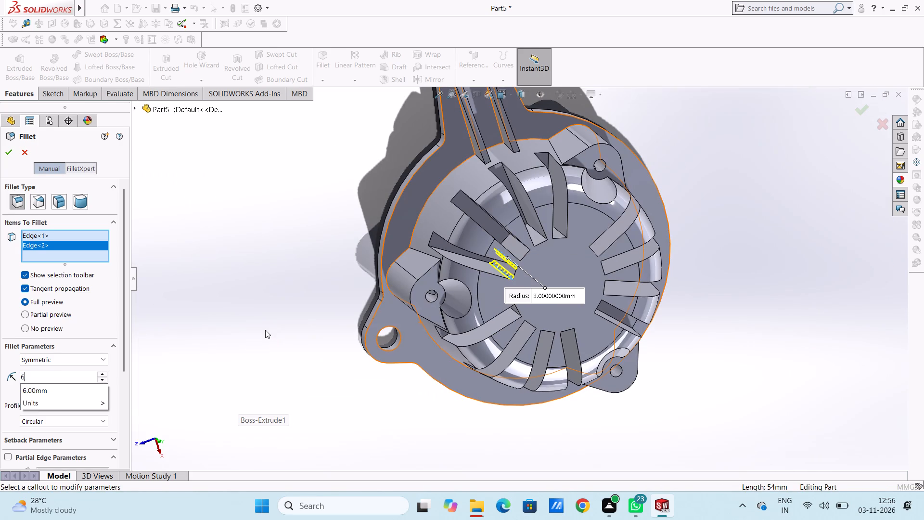
key("Return")
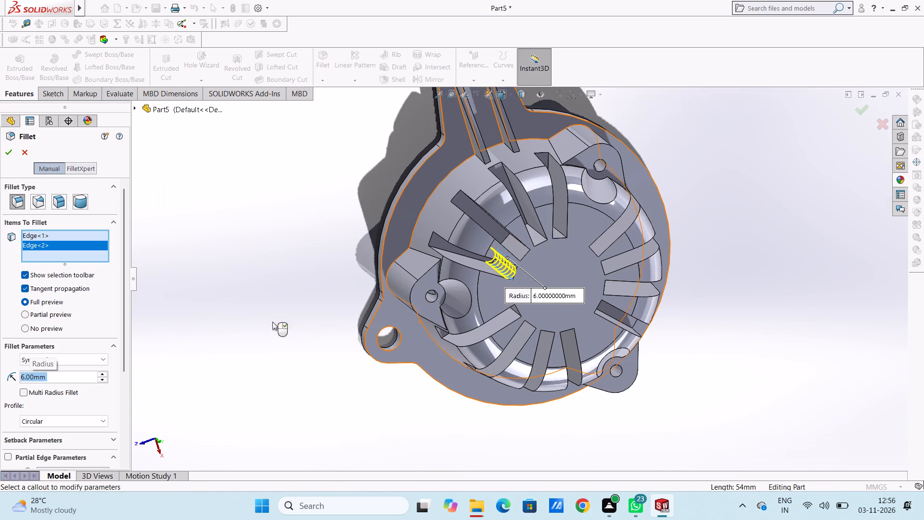
Add the two outer-end corner edges of that same vent slot to the 6 mm fillet.
middle_click_drag(304, 309, 320, 279)
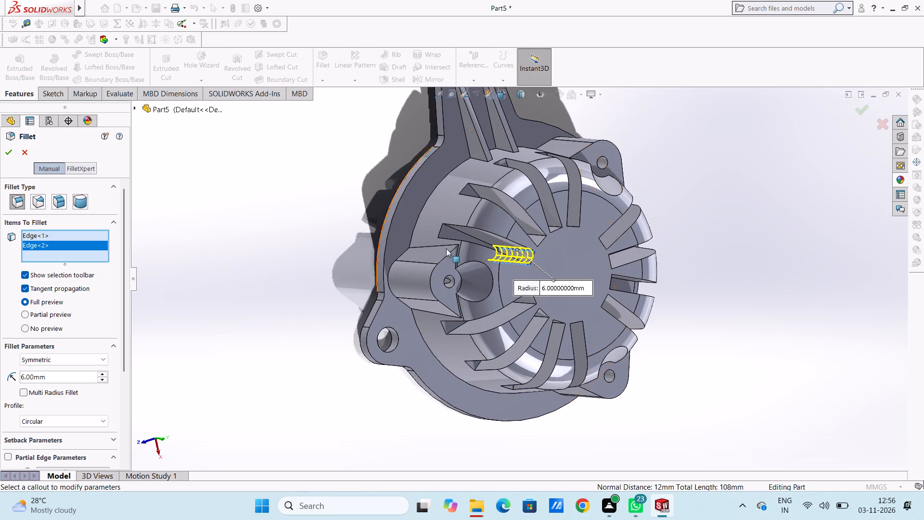
scroll(540, 229, "down", 1)
left_click(443, 234)
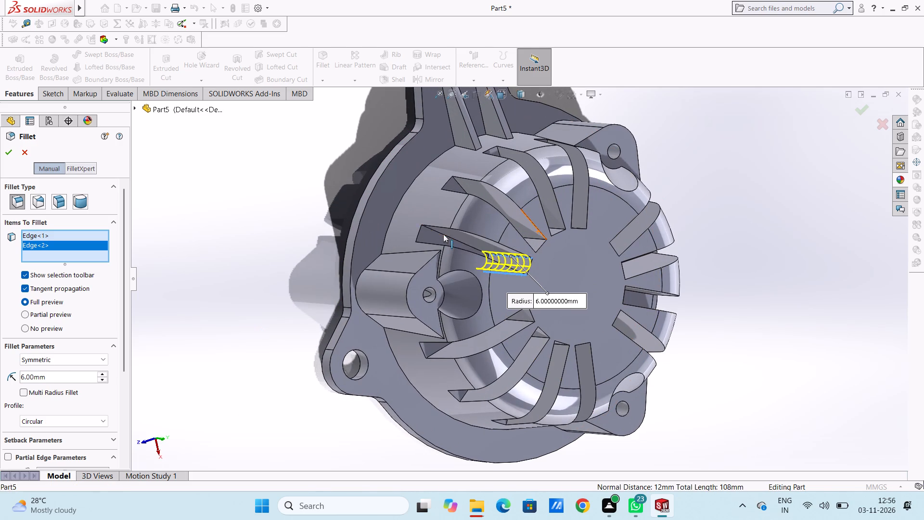
middle_click_drag(443, 233, 432, 281)
left_click(430, 246)
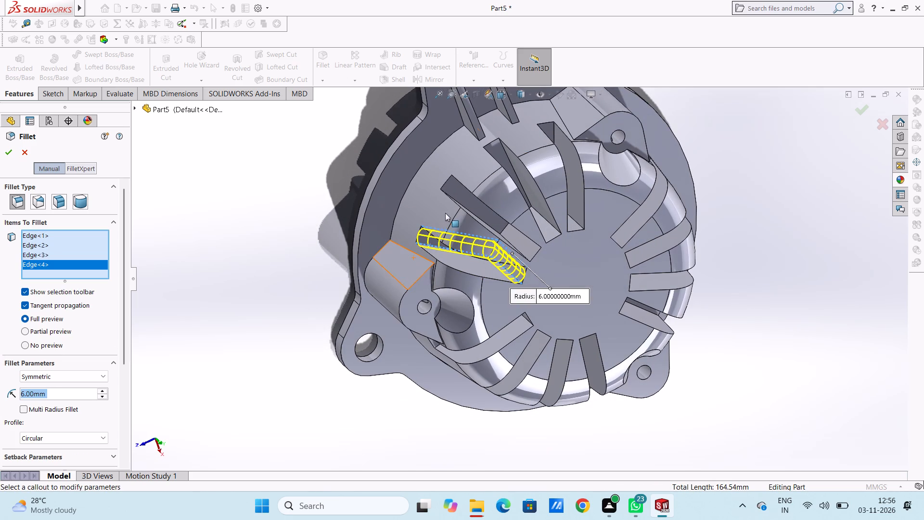
Add the two outer-end corner edges of the second vent slot, one further toward the ribbed arm, to the 6 mm fillet.
middle_click_drag(452, 206, 446, 232)
scroll(455, 208, "down", 6)
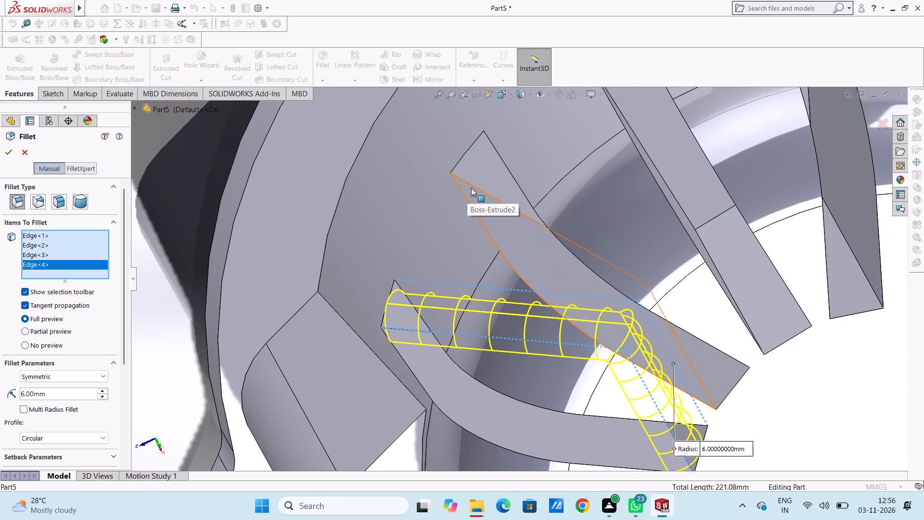
left_click(472, 188)
left_click(481, 193)
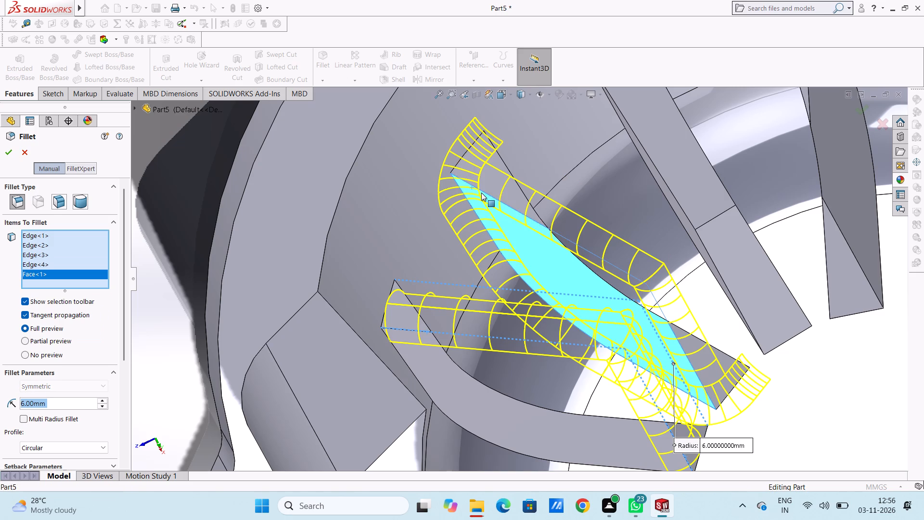
left_click(477, 186)
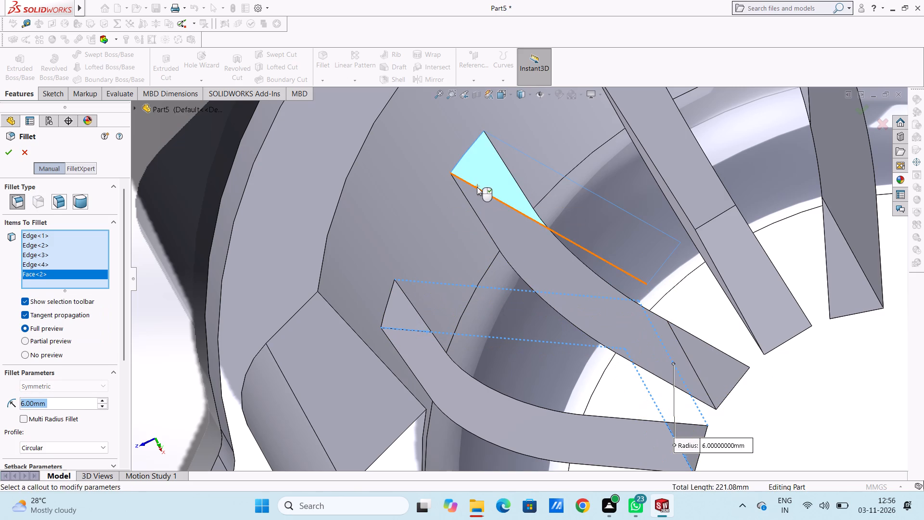
left_click(477, 187)
left_click(478, 182)
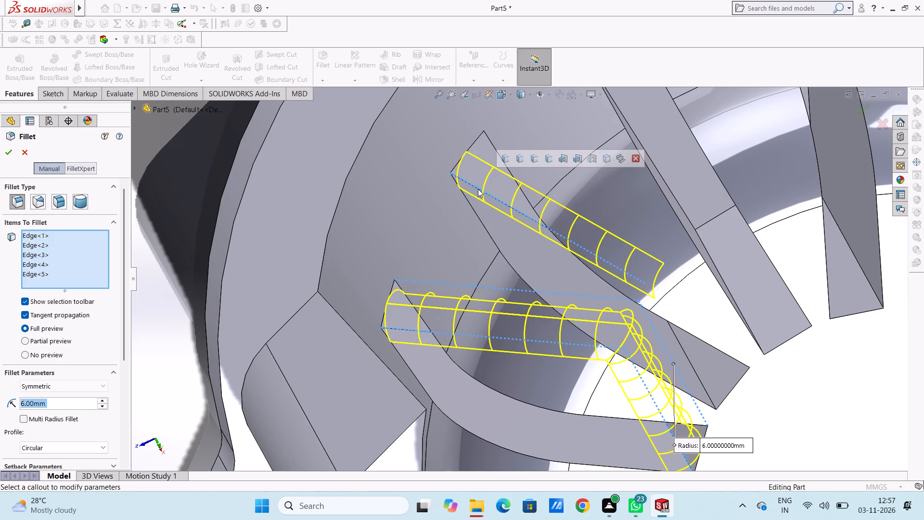
scroll(499, 206, "up", 4)
middle_click_drag(548, 234, 563, 190)
scroll(552, 202, "up", 1)
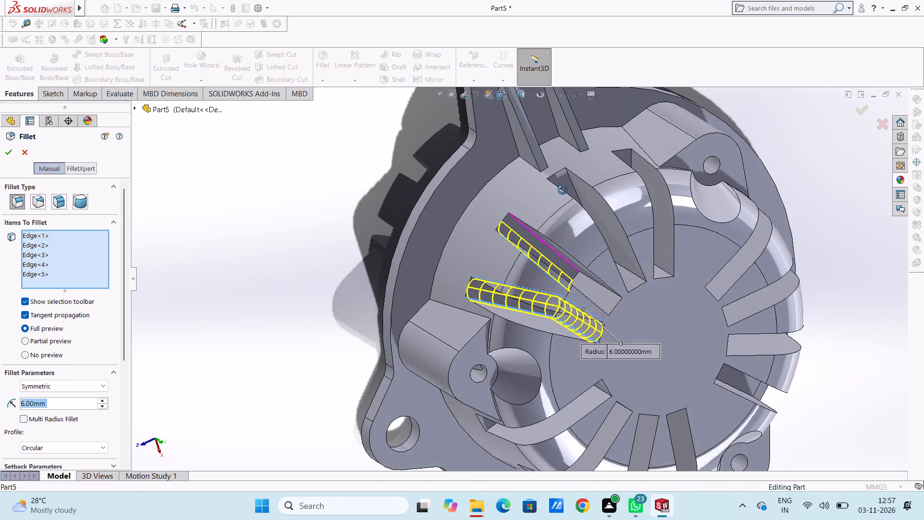
middle_click_drag(563, 190, 565, 180)
scroll(536, 236, "down", 4)
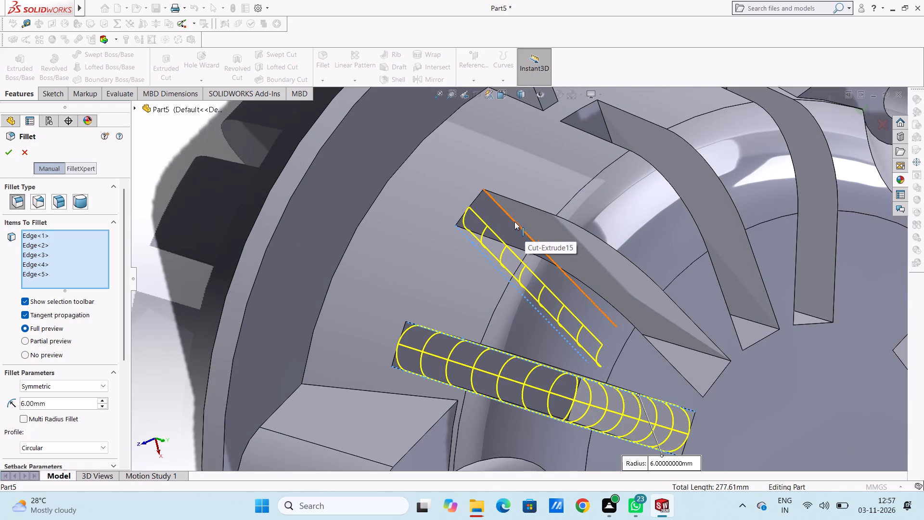
left_click(514, 221)
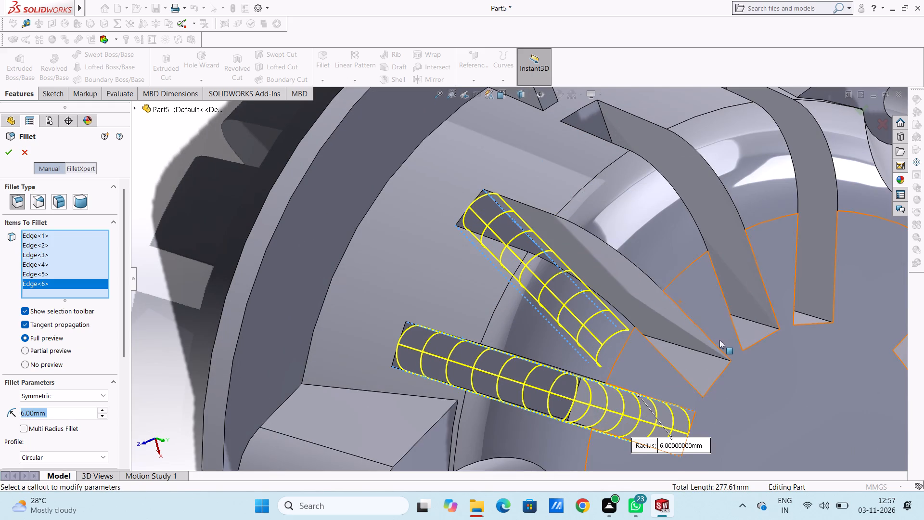
Add the two inner-end corner edges of the second vent slot to the 6 mm fillet.
left_click(708, 354)
middle_click_drag(719, 288, 707, 326)
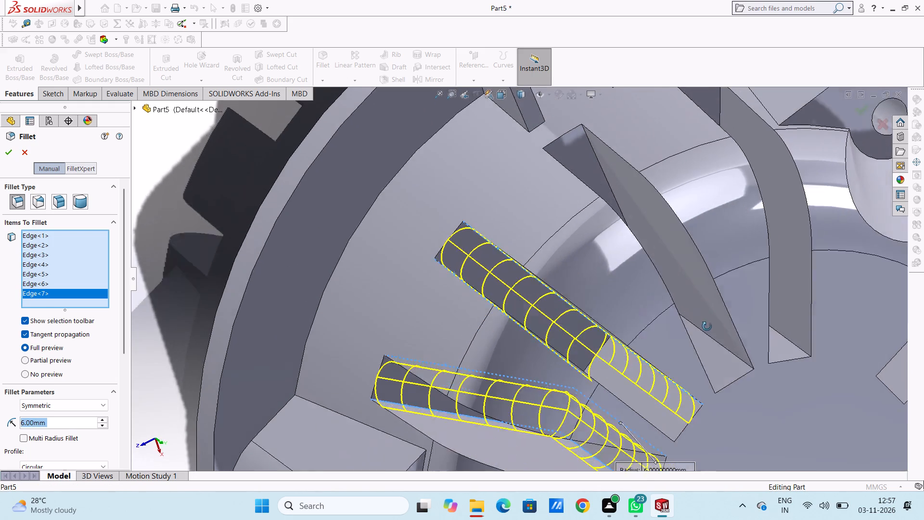
middle_click_drag(707, 326, 705, 330)
left_click(634, 442)
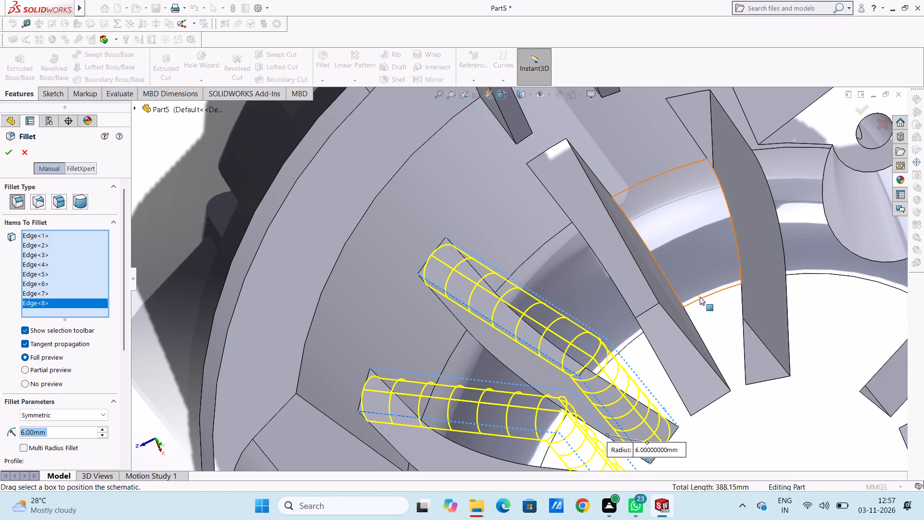
Add all four corner edges of the third vent slot, in line with the arm's ribs, to the 6 mm fillet.
middle_click_drag(700, 297, 700, 283)
left_click(607, 238)
middle_click_drag(605, 244, 603, 252)
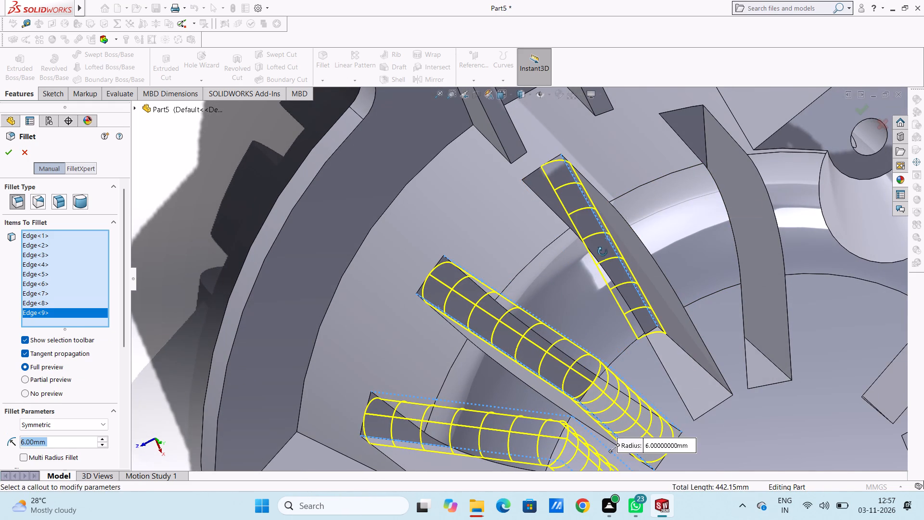
middle_click_drag(603, 252, 591, 268)
left_click(567, 263)
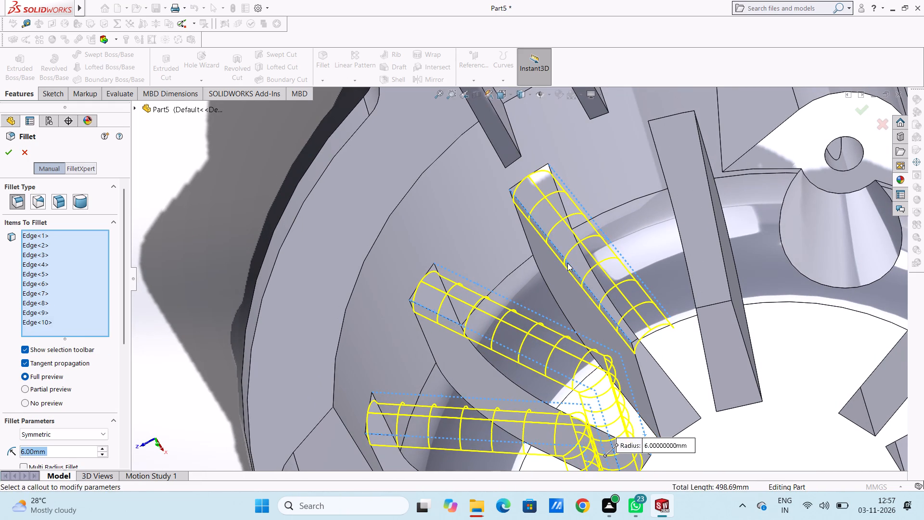
middle_click_drag(571, 265, 602, 262)
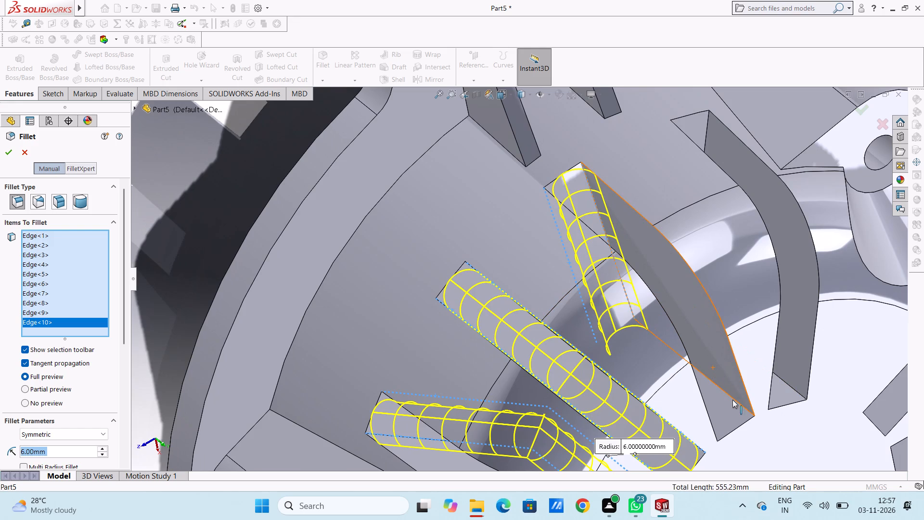
left_click(737, 403)
middle_click_drag(737, 399, 718, 409)
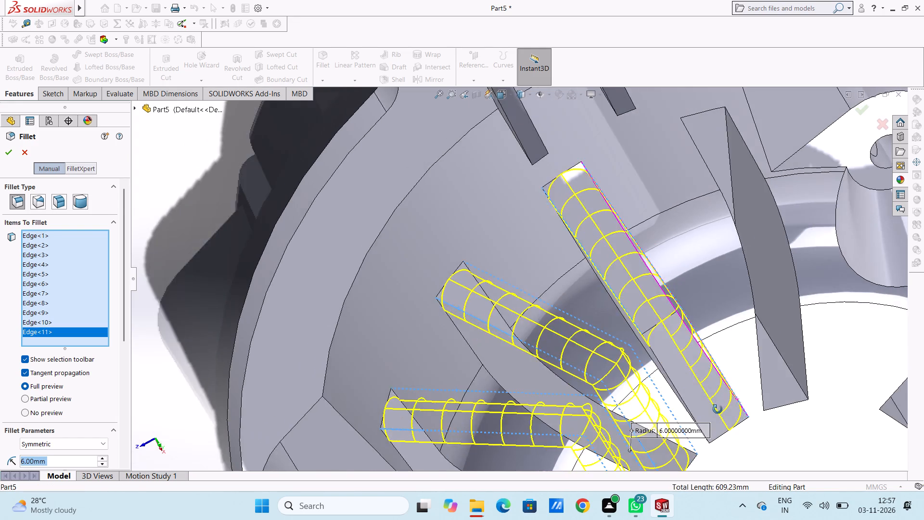
middle_click_drag(718, 409, 703, 421)
left_click(699, 403)
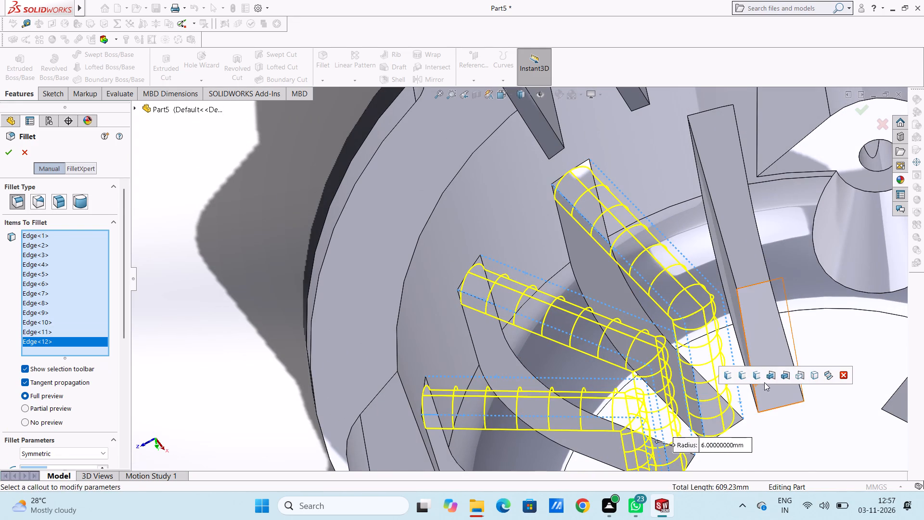
Add all four corner edges of the fourth vent slot, the last of its group before the screw boss, to the 6 mm fillet.
middle_click_drag(743, 274, 738, 277)
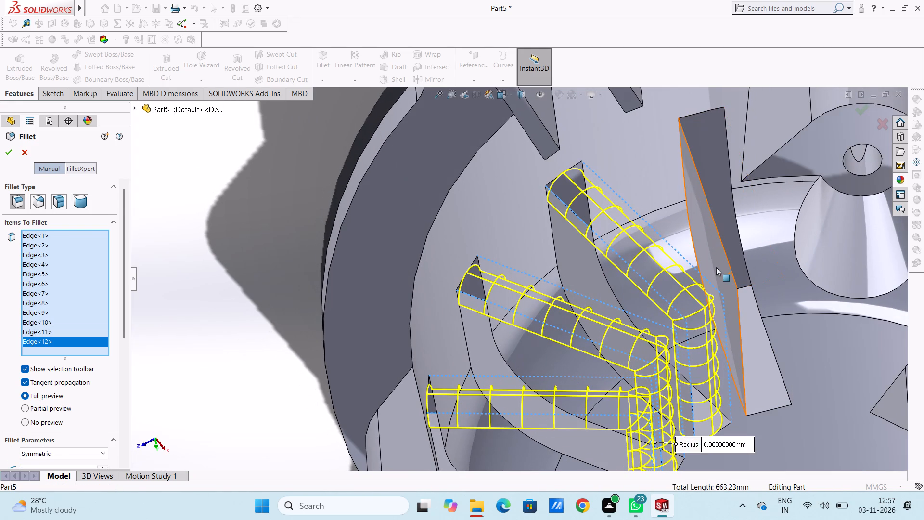
left_click(723, 247)
middle_click_drag(725, 244, 727, 244)
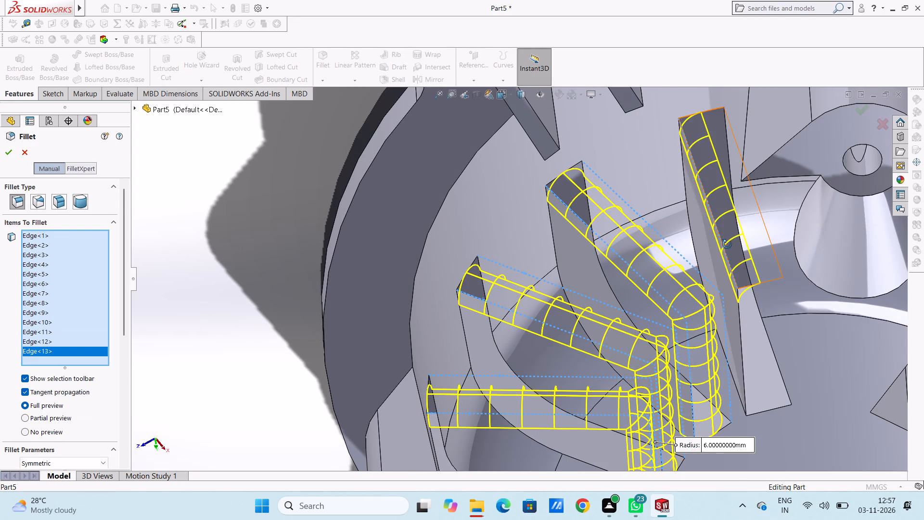
middle_click_drag(727, 244, 747, 244)
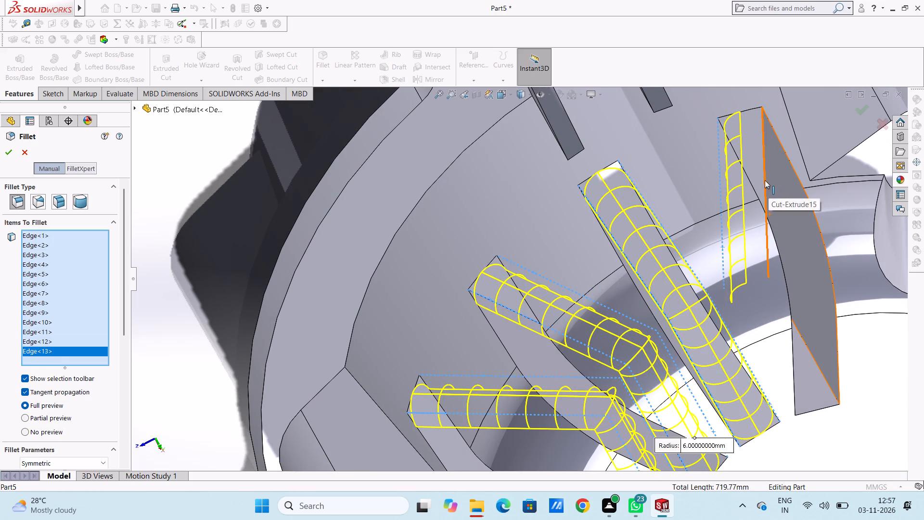
left_click(765, 180)
left_click(829, 387)
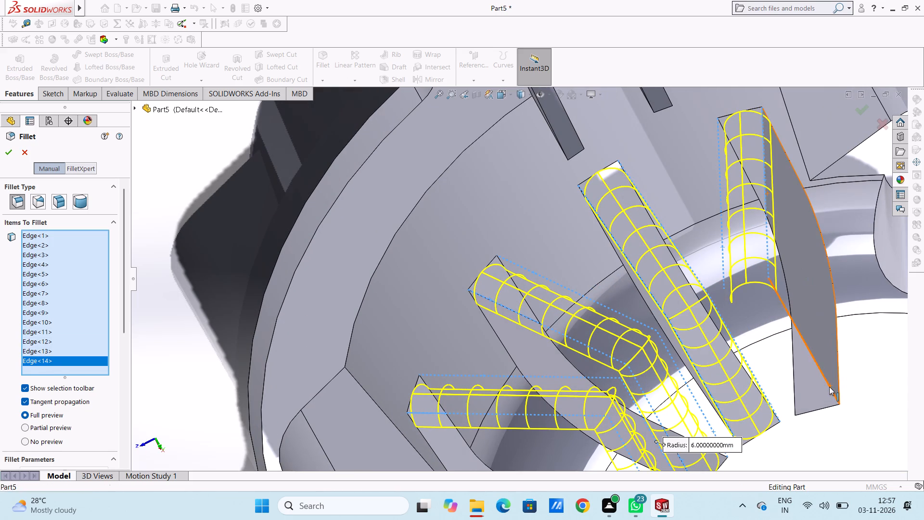
middle_click_drag(809, 390, 775, 395)
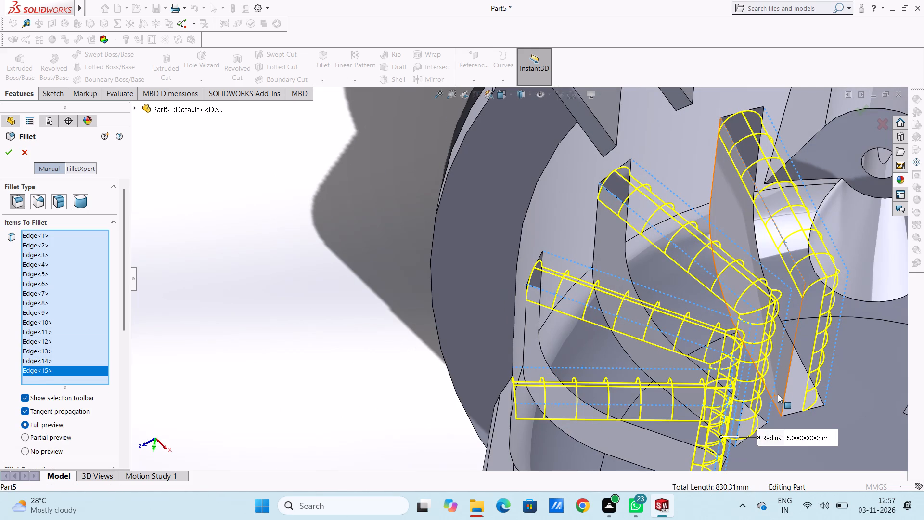
left_click(784, 398)
Add all four corner edges of the first vent slot past the screw boss, in the second slot group, to the 6 mm fillet.
scroll(776, 388, "up", 5)
middle_click(744, 378)
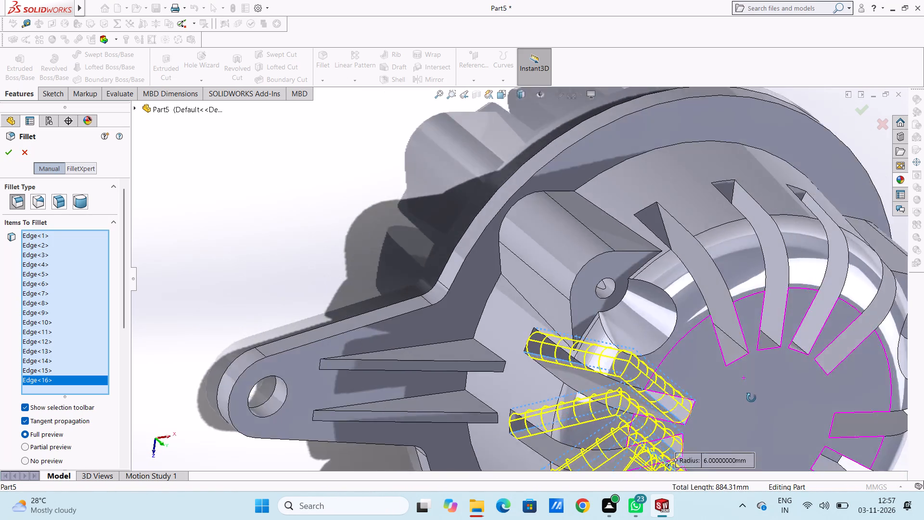
scroll(673, 270, "down", 5)
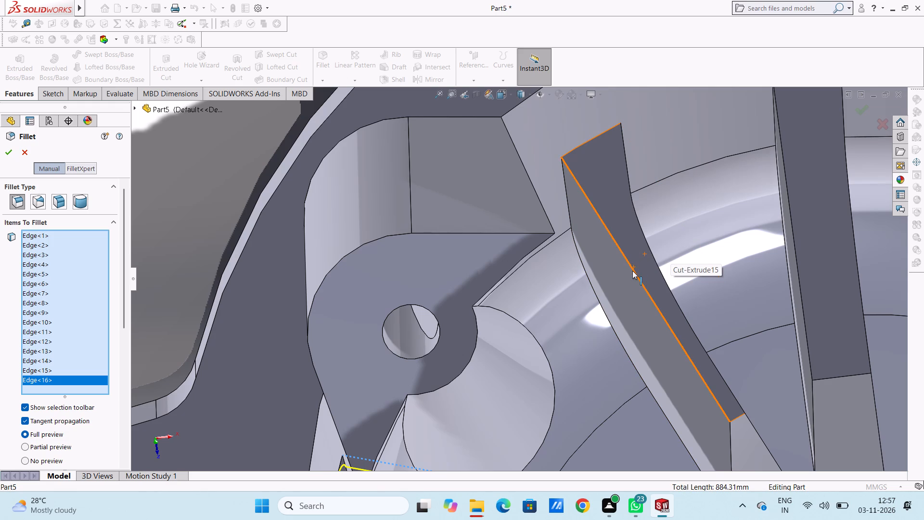
left_click(632, 271)
middle_click_drag(636, 271, 658, 274)
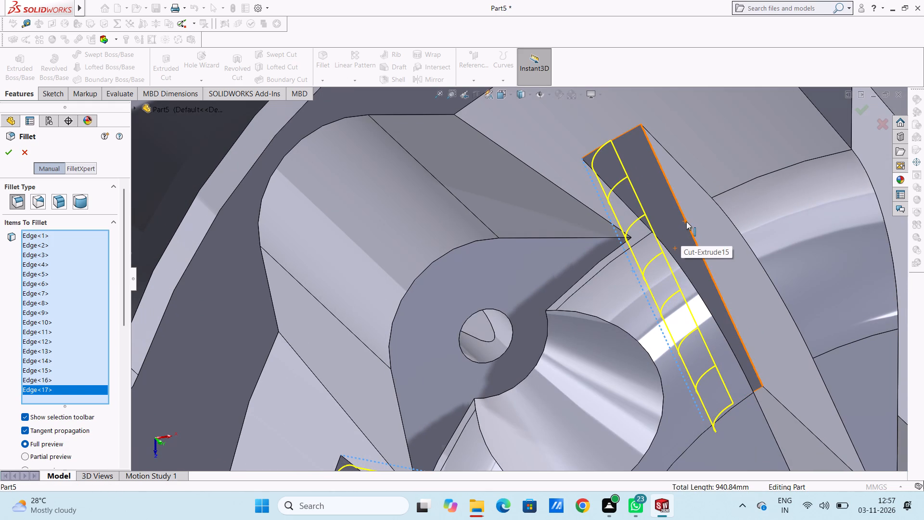
left_click(686, 221)
scroll(721, 278, "up", 4)
scroll(678, 381, "down", 4)
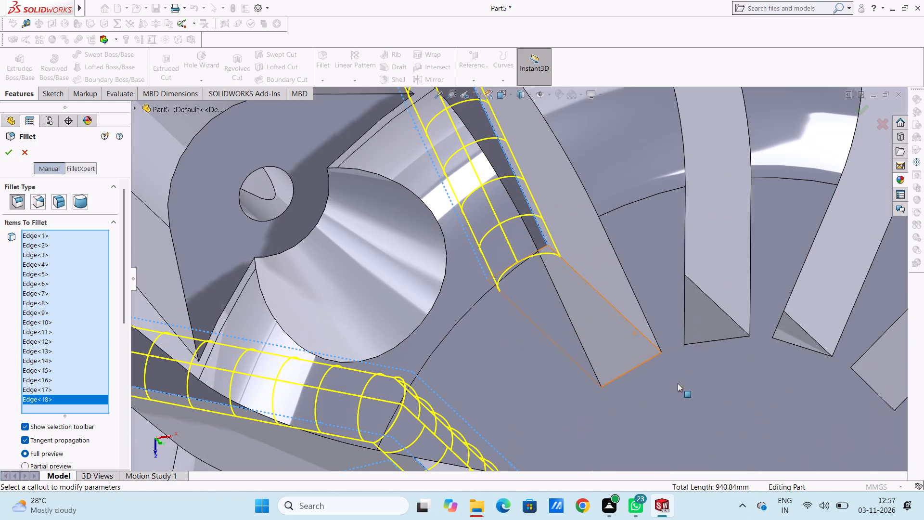
left_click(642, 335)
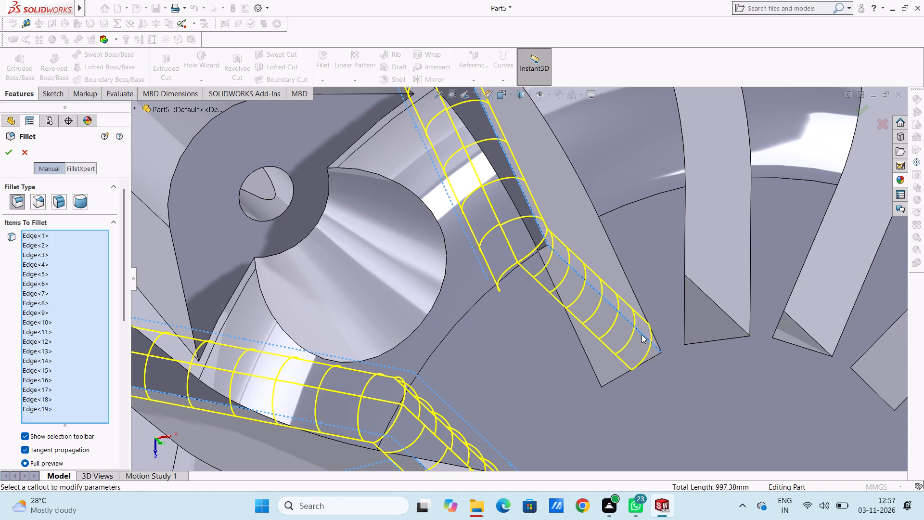
middle_click_drag(621, 350, 593, 364)
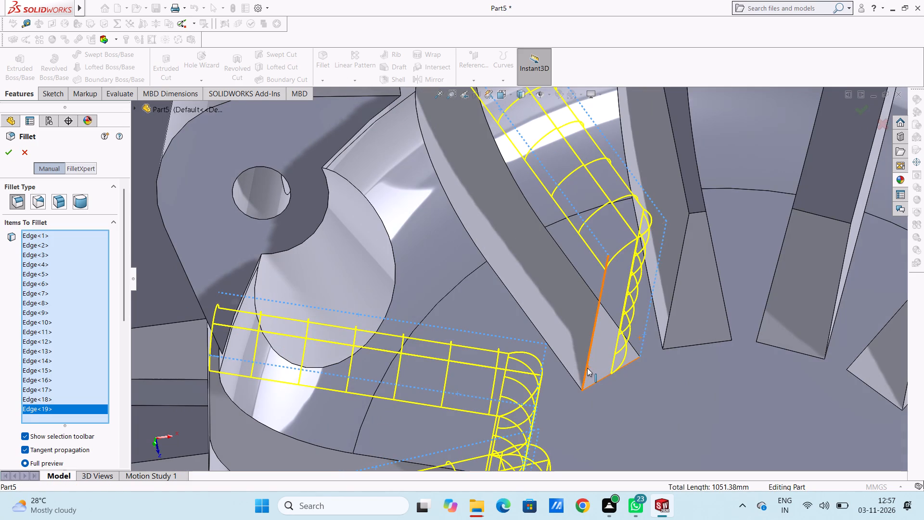
left_click(587, 368)
Add the inner-end and outer-end corner edges of the second vent slot in that group to the 6 mm fillet.
middle_click_drag(702, 326, 728, 335)
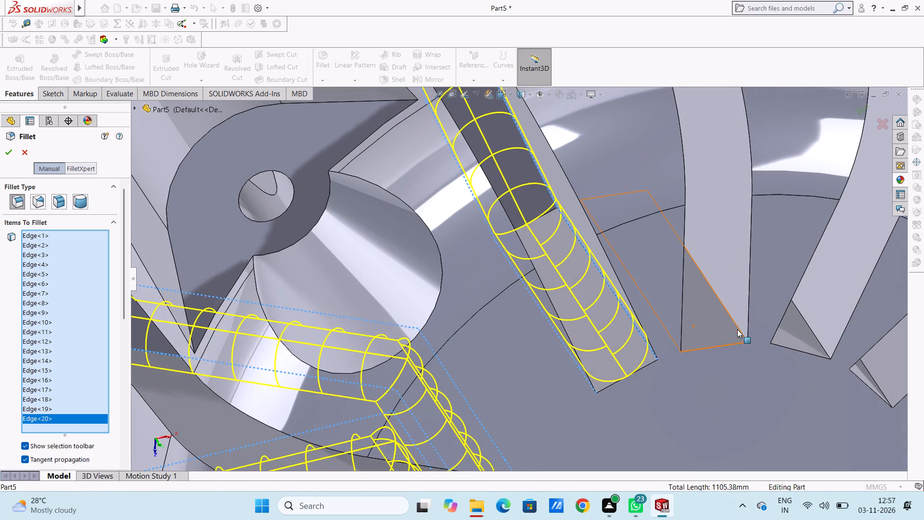
left_click(737, 325)
middle_click_drag(689, 306, 675, 313)
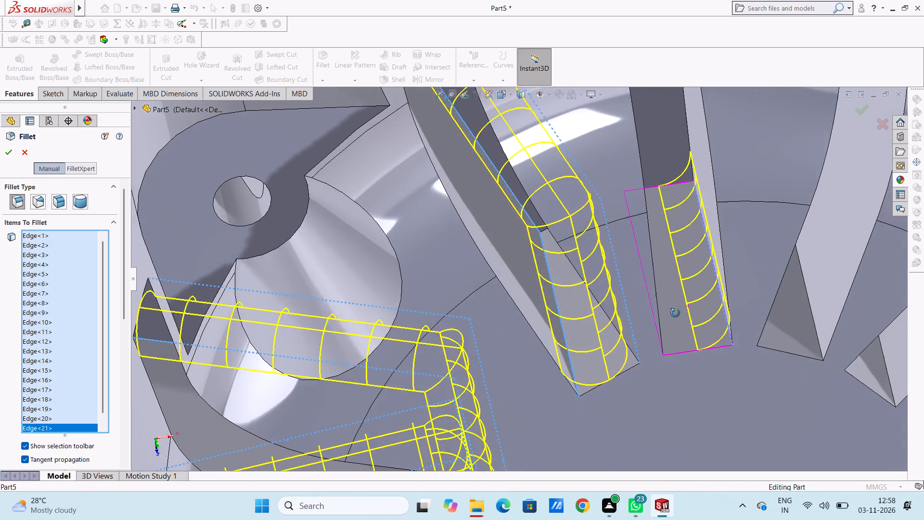
middle_click_drag(675, 313, 661, 323)
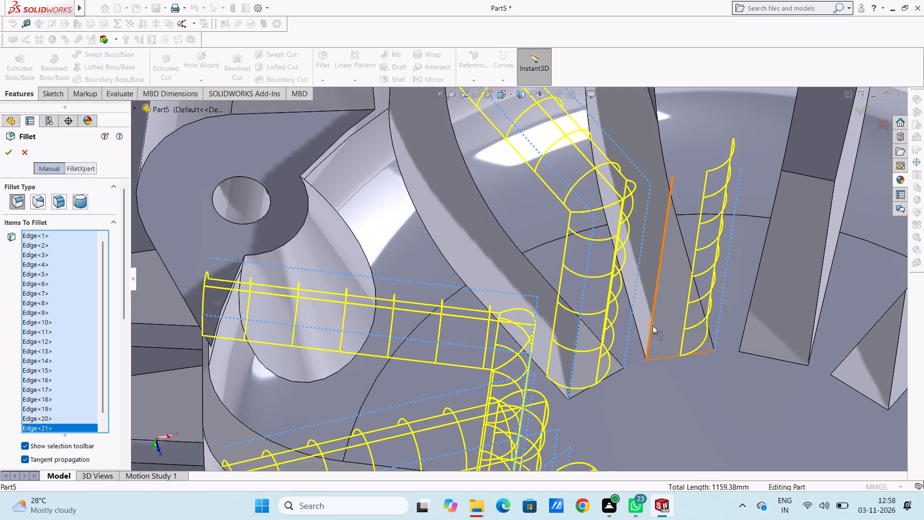
left_click(653, 325)
scroll(655, 322, "up", 6)
middle_click_drag(627, 240, 645, 241)
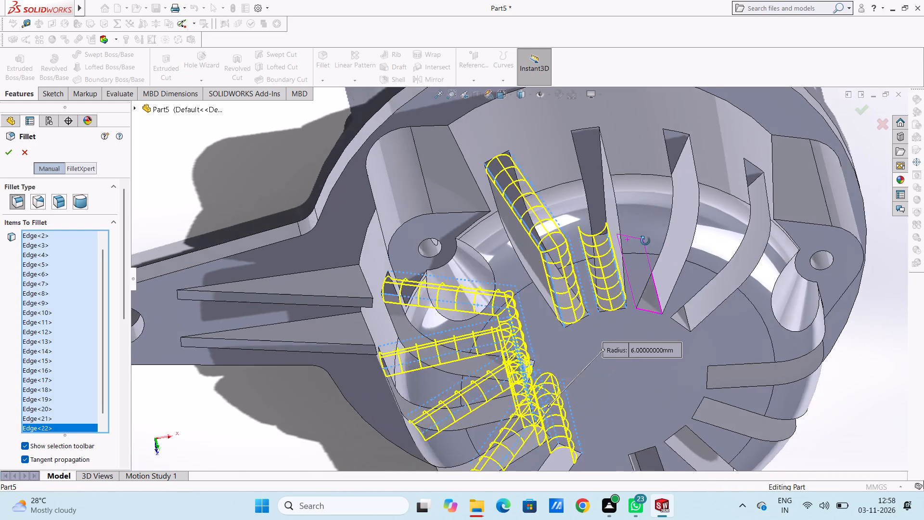
middle_click_drag(645, 241, 645, 241)
scroll(616, 217, "down", 5)
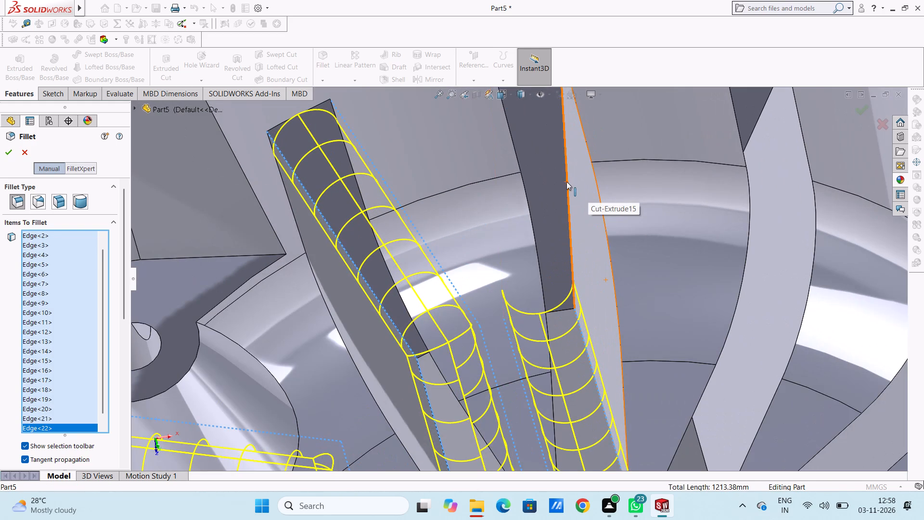
left_click(566, 182)
middle_click_drag(518, 201, 500, 205)
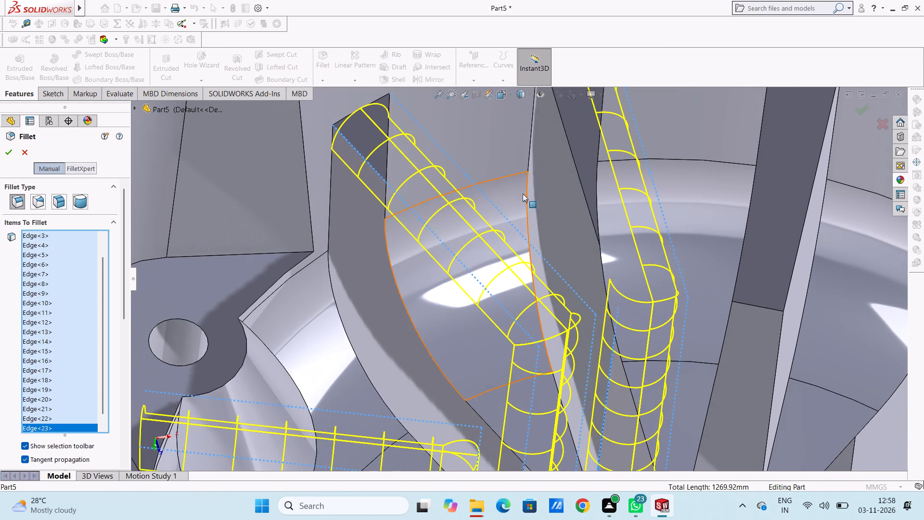
left_click(581, 179)
Add the two outer-end corner edges of the third vent slot in the second group to the 6 mm fillet.
scroll(610, 180, "up", 3)
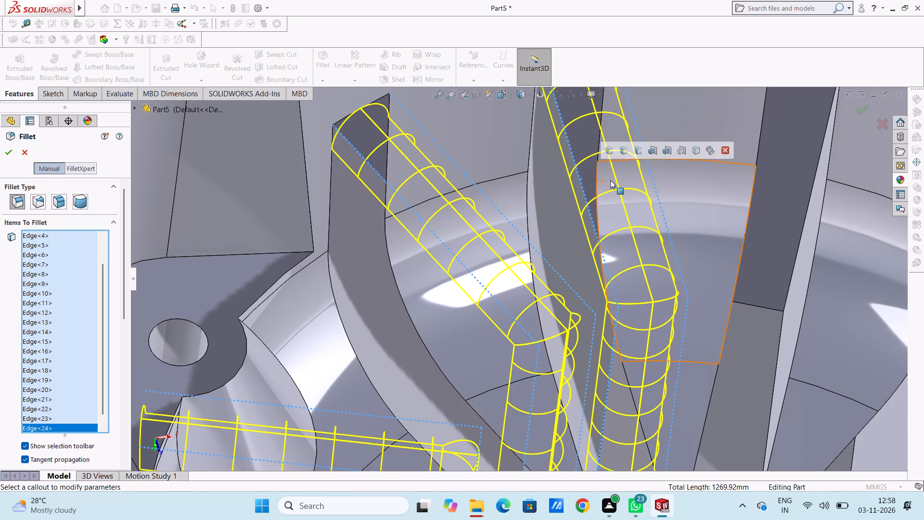
scroll(610, 180, "up", 2)
scroll(636, 181, "down", 4)
middle_click_drag(624, 221, 607, 215)
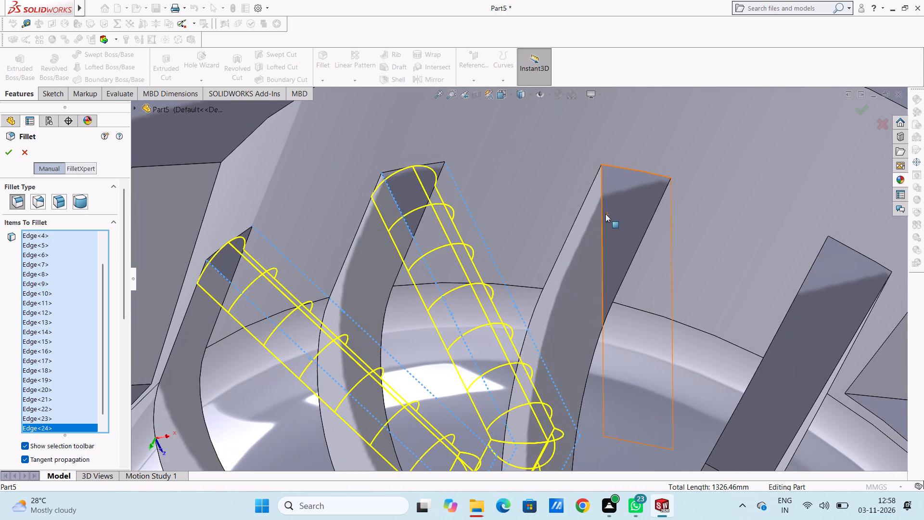
left_click(602, 222)
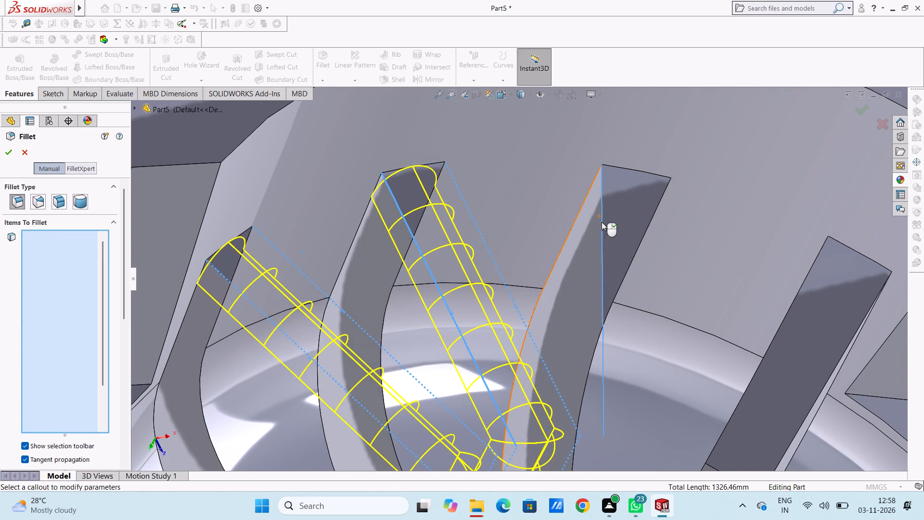
middle_click_drag(627, 214, 662, 230)
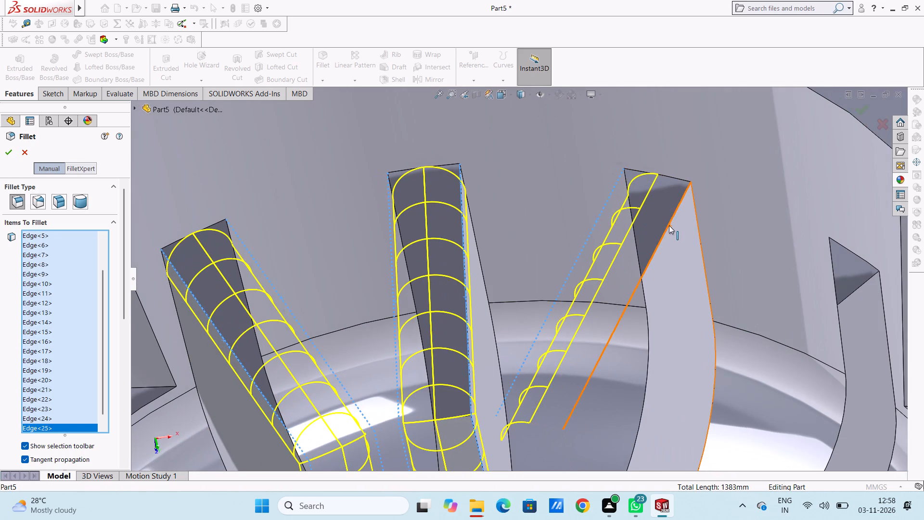
left_click(669, 225)
Add the two inner-end corner edges of that same third vent slot to the 6 mm fillet.
scroll(638, 314, "up", 5)
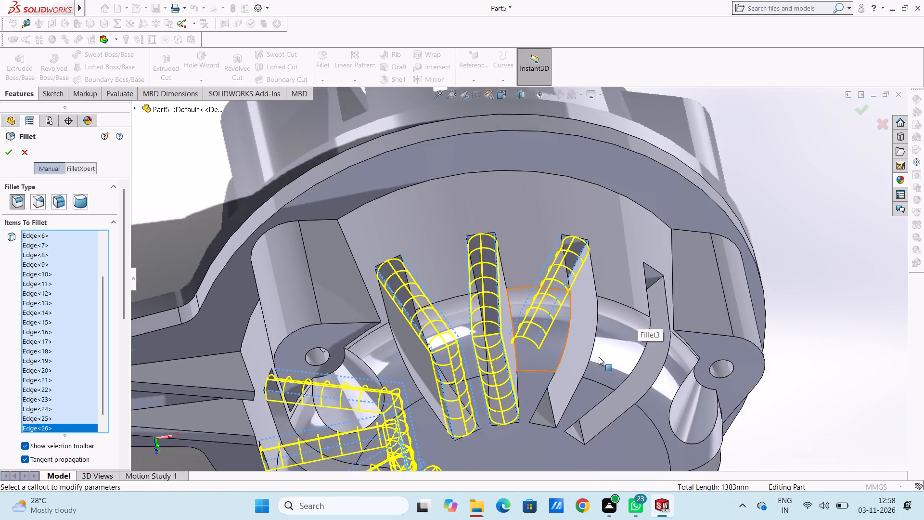
middle_click_drag(598, 357, 577, 289)
scroll(567, 386, "down", 5)
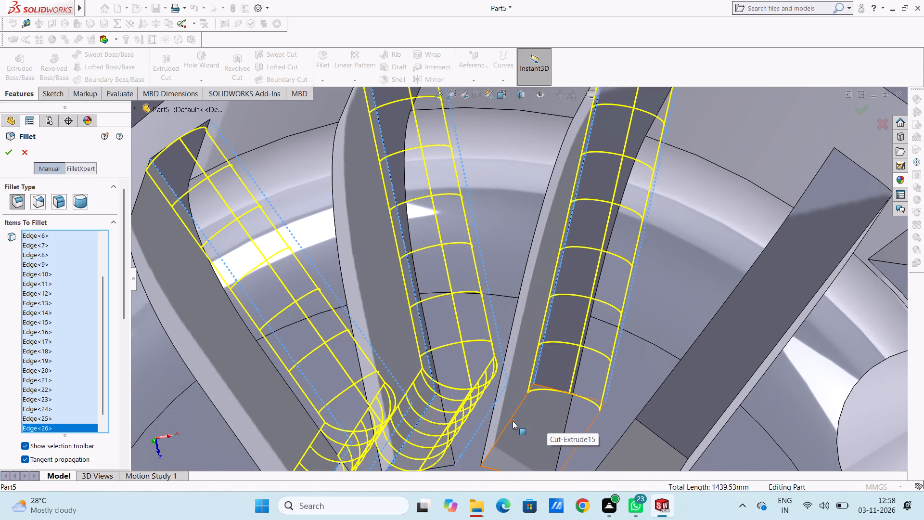
left_click(513, 421)
left_click(513, 421)
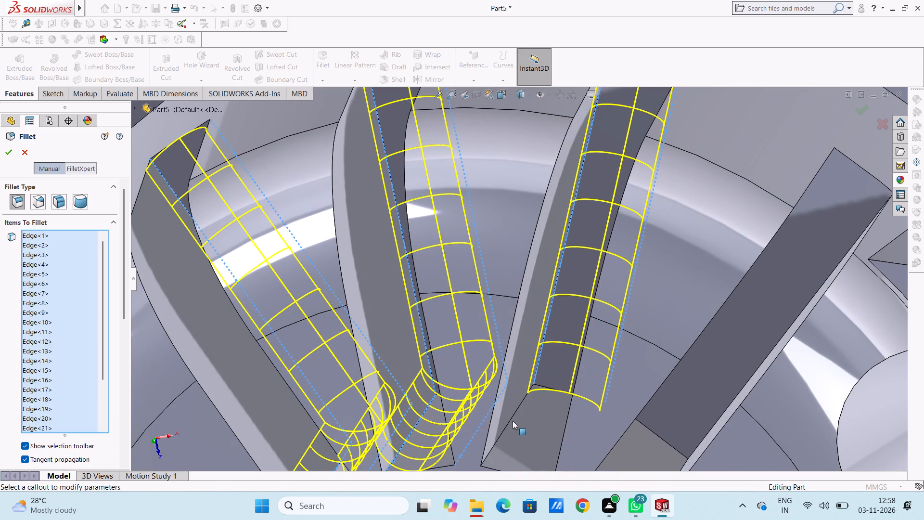
left_click(511, 419)
middle_click_drag(526, 412, 543, 416)
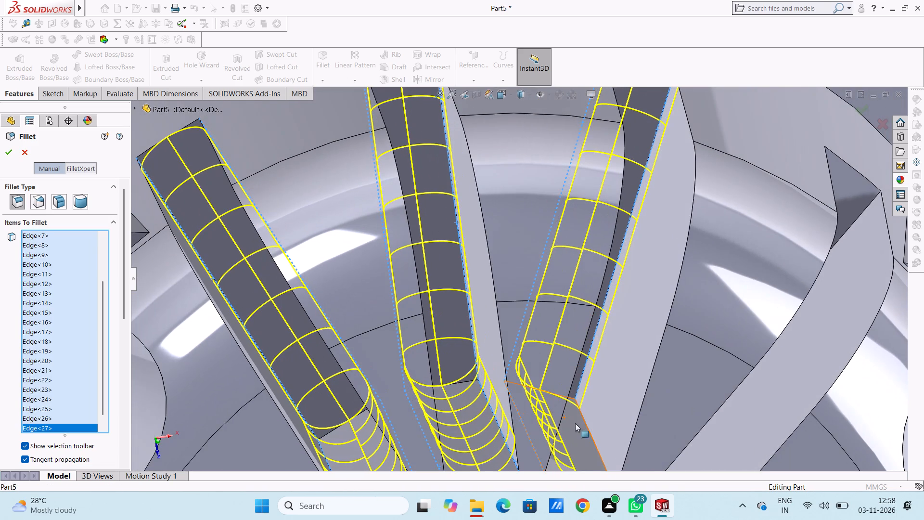
left_click(590, 435)
Add the two inner-end corner edges of the second group's fourth vent slot, nearest the next screw boss, to the 6 mm fillet.
scroll(611, 375, "up", 5)
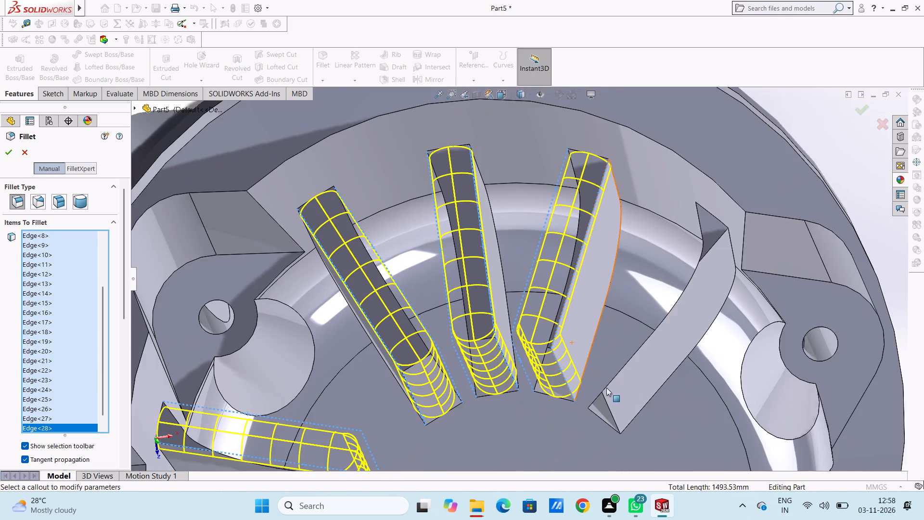
middle_click_drag(580, 373, 559, 334)
scroll(627, 396, "down", 5)
middle_click_drag(610, 375, 614, 384)
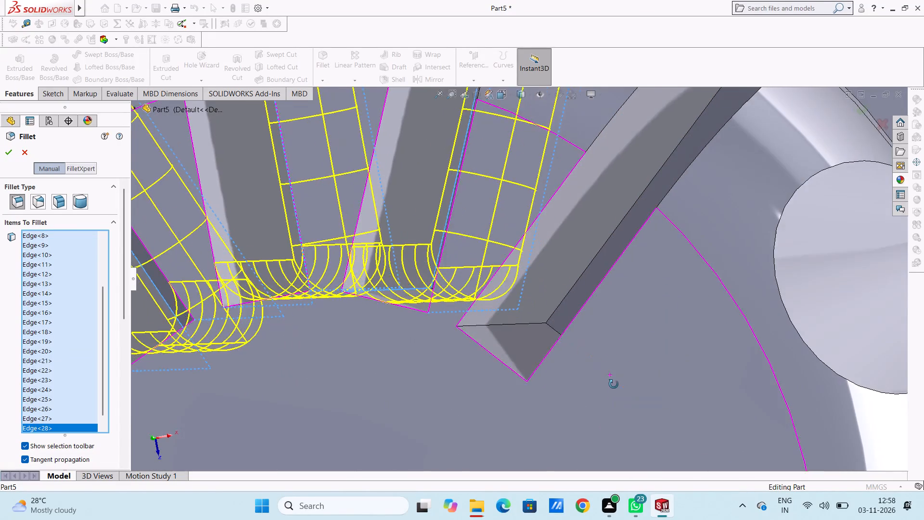
middle_click_drag(614, 384, 614, 390)
left_click(483, 309)
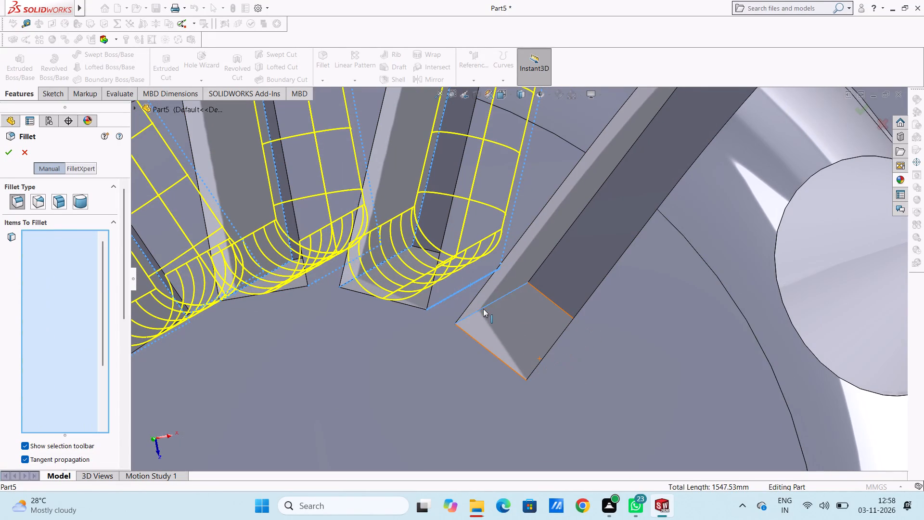
middle_click_drag(525, 312, 539, 341)
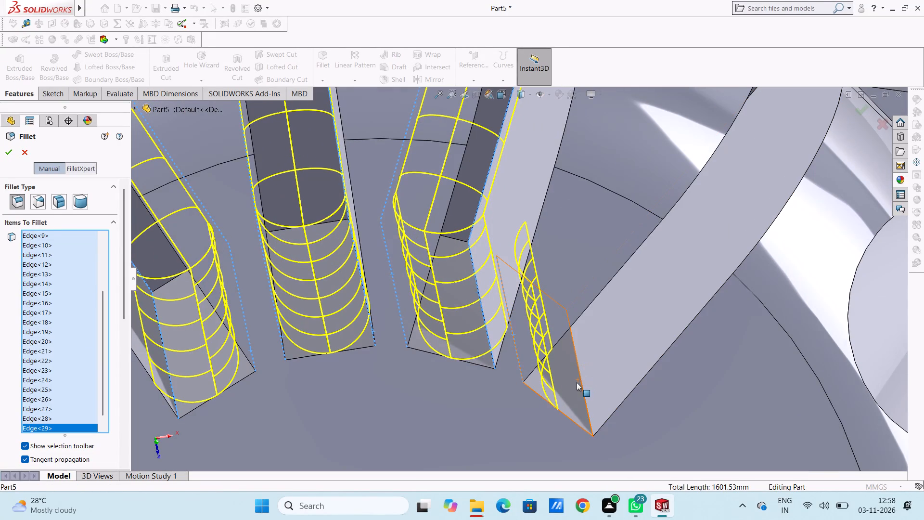
left_click(581, 384)
Add the two outer-end corner edges of that same fourth vent slot to the 6 mm fillet.
scroll(601, 304, "up", 5)
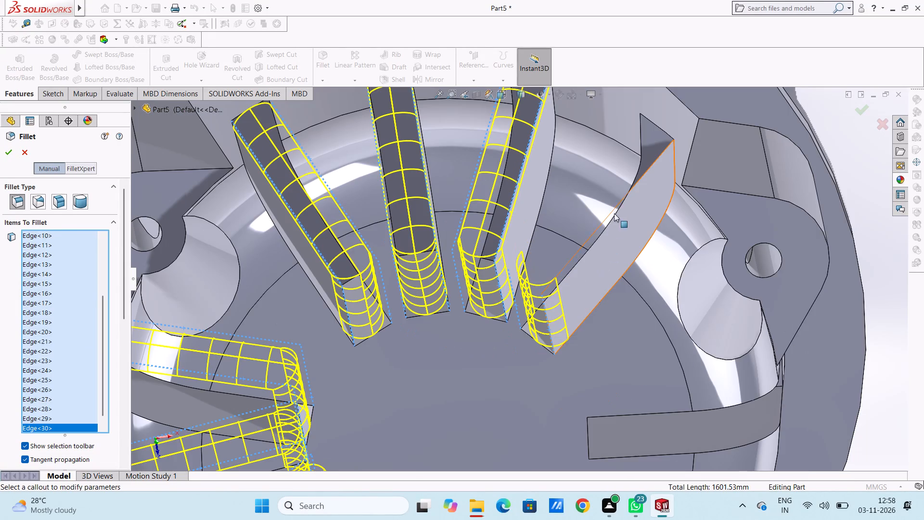
middle_click_drag(617, 203, 596, 179)
scroll(658, 158, "down", 4)
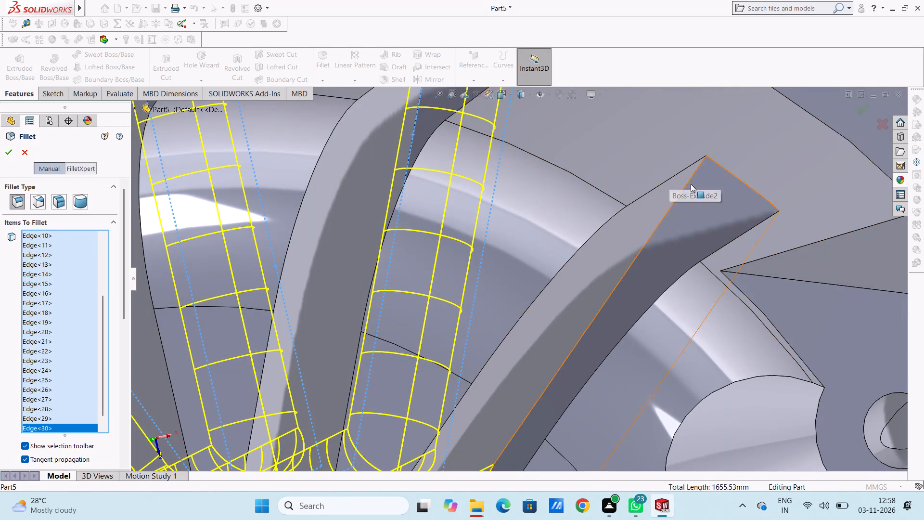
left_click(687, 183)
middle_click_drag(672, 205, 691, 224)
scroll(679, 212, "down", 1)
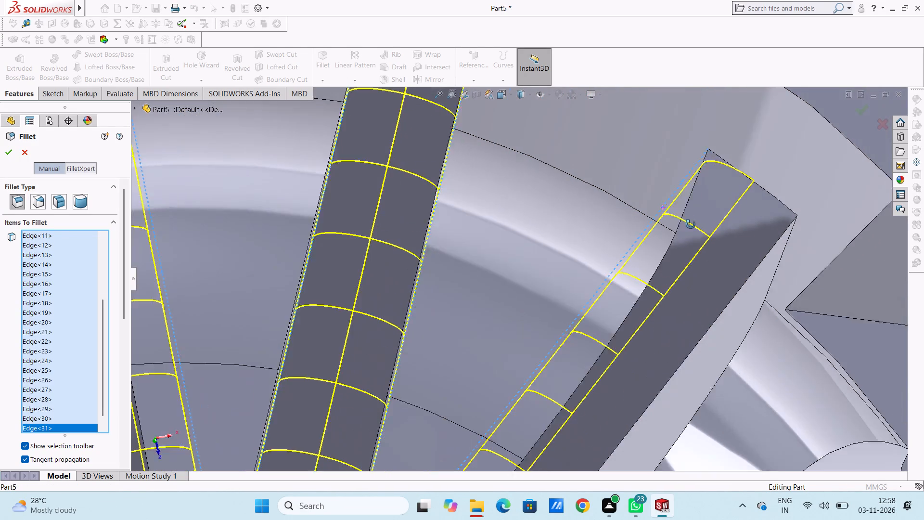
middle_click_drag(691, 224, 692, 227)
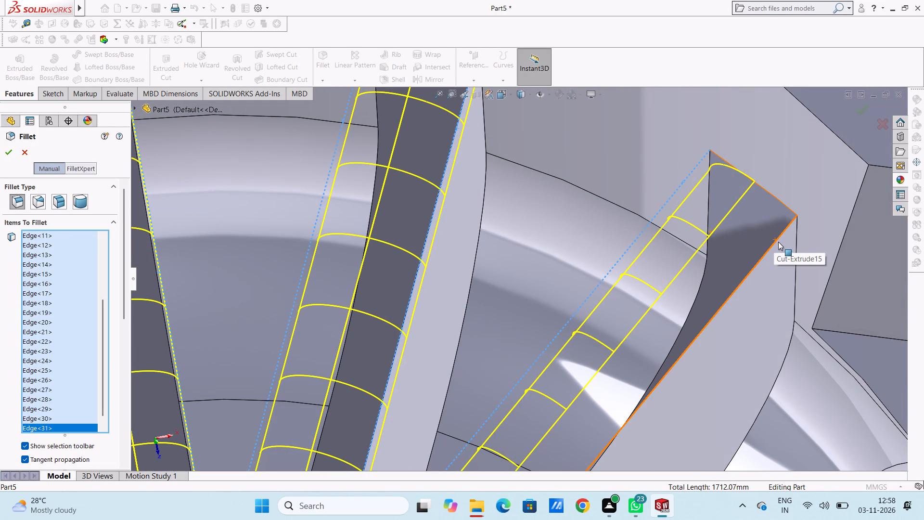
left_click(776, 240)
scroll(750, 246, "up", 5)
scroll(711, 273, "up", 4)
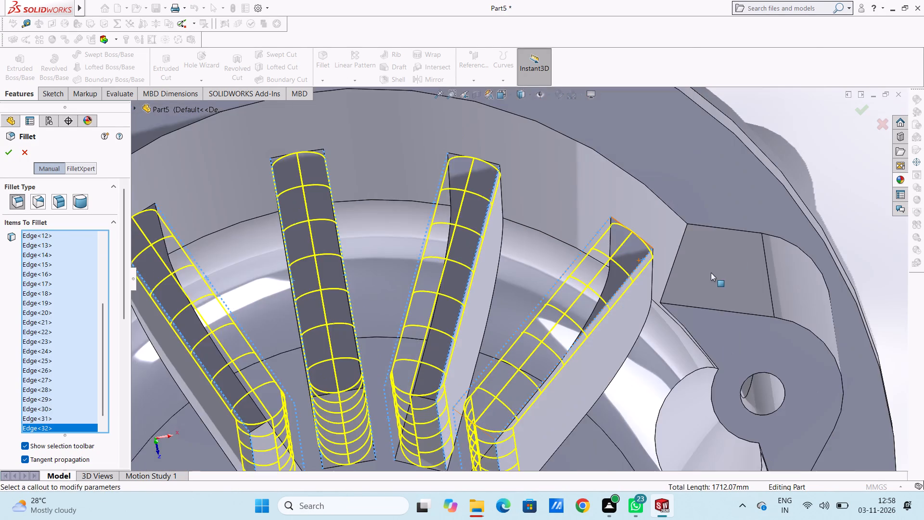
middle_click_drag(542, 364, 535, 295)
scroll(529, 339, "up", 5)
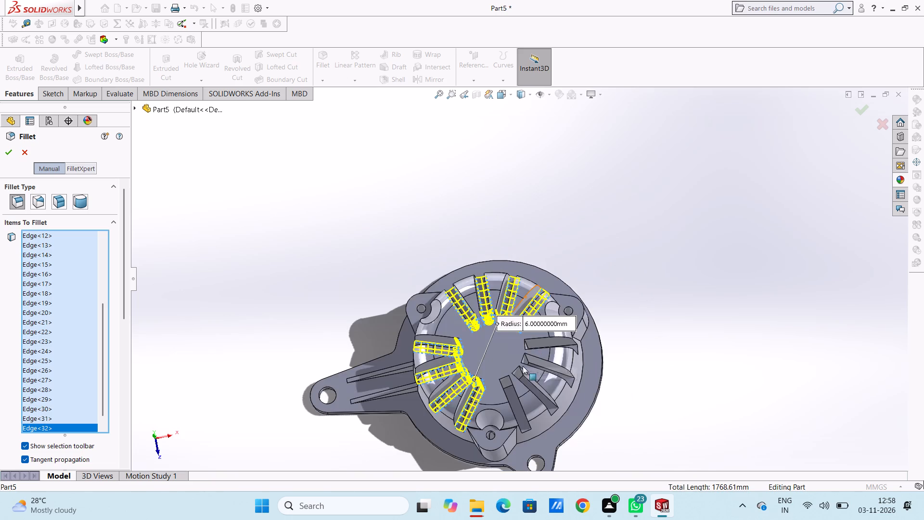
Add the four inner- and outer-end corner edges of the third group's first vent slot, beside the screw boss, to the 6 mm fillet.
middle_click_drag(523, 368, 536, 299)
scroll(512, 433, "down", 5)
middle_click_drag(524, 382, 505, 379)
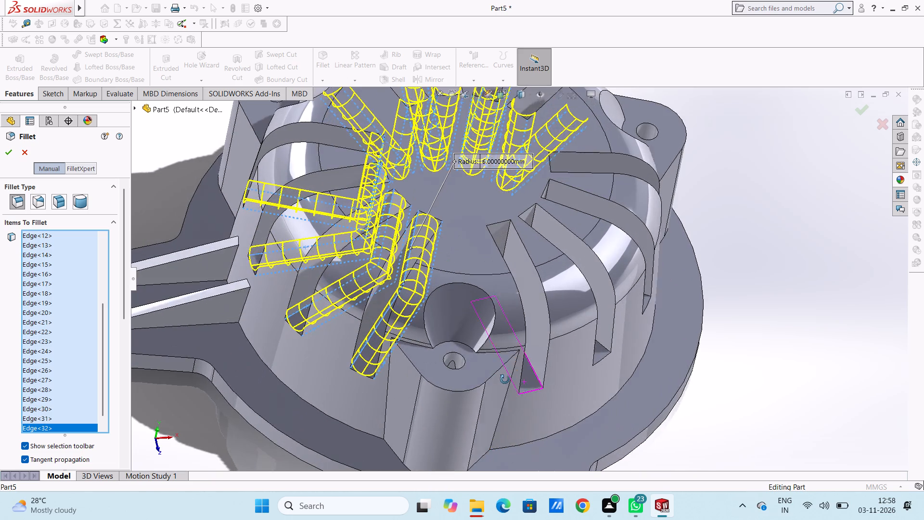
middle_click_drag(505, 379, 490, 372)
scroll(512, 293, "down", 5)
middle_click_drag(528, 278, 537, 277)
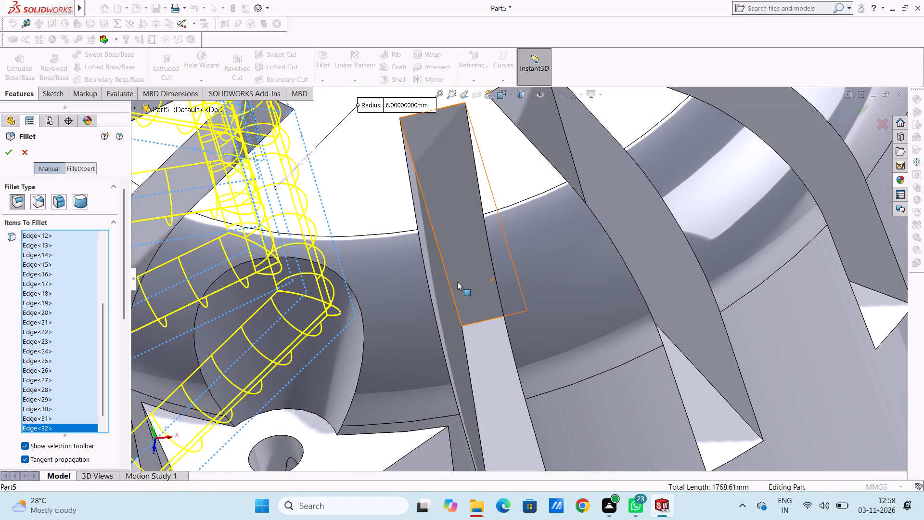
left_click(448, 281)
middle_click_drag(458, 281, 473, 284)
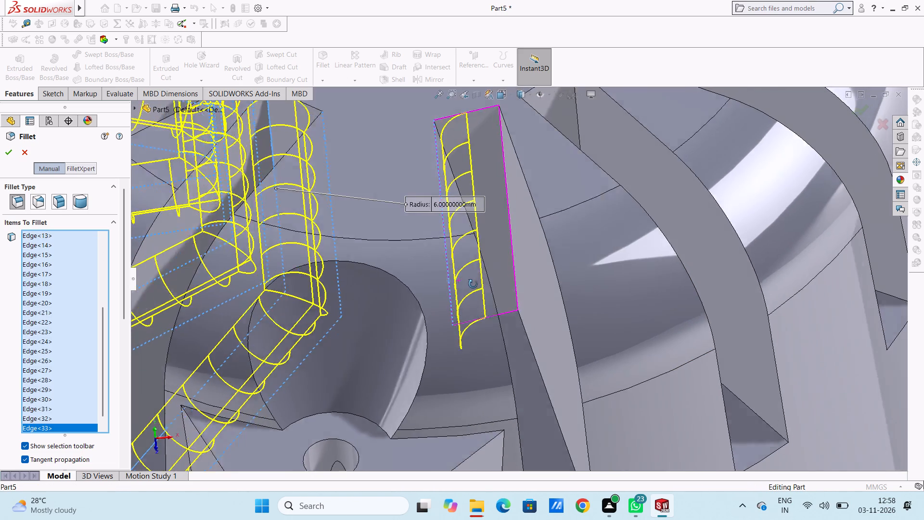
middle_click_drag(473, 284, 474, 284)
left_click(514, 251)
scroll(524, 284, "up", 5)
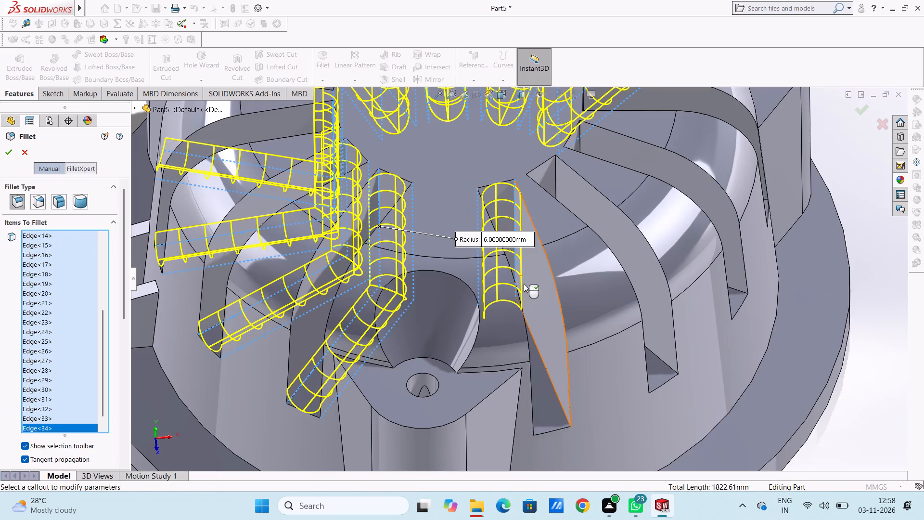
left_click(558, 396)
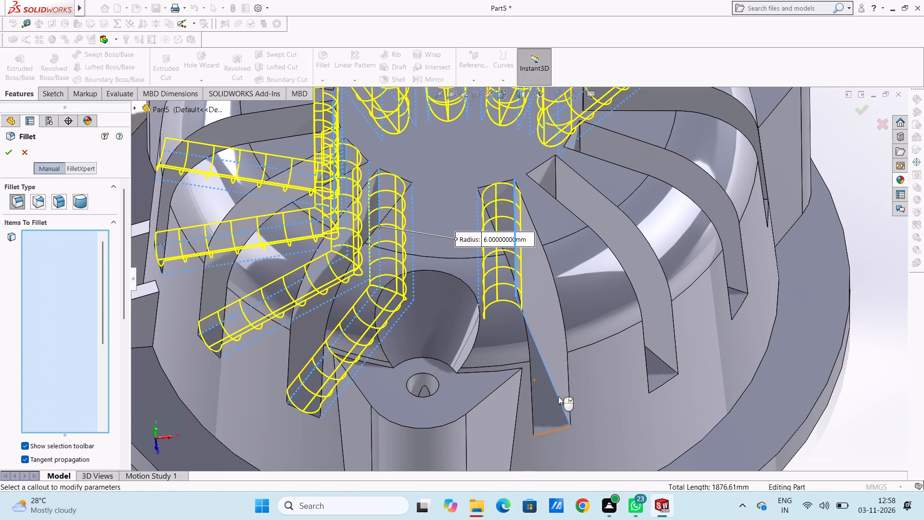
middle_click_drag(558, 396, 538, 397)
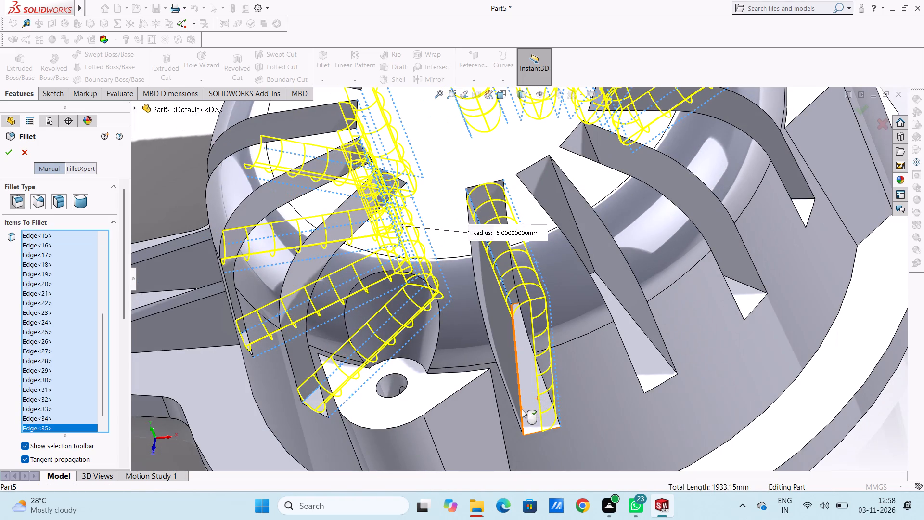
left_click(522, 409)
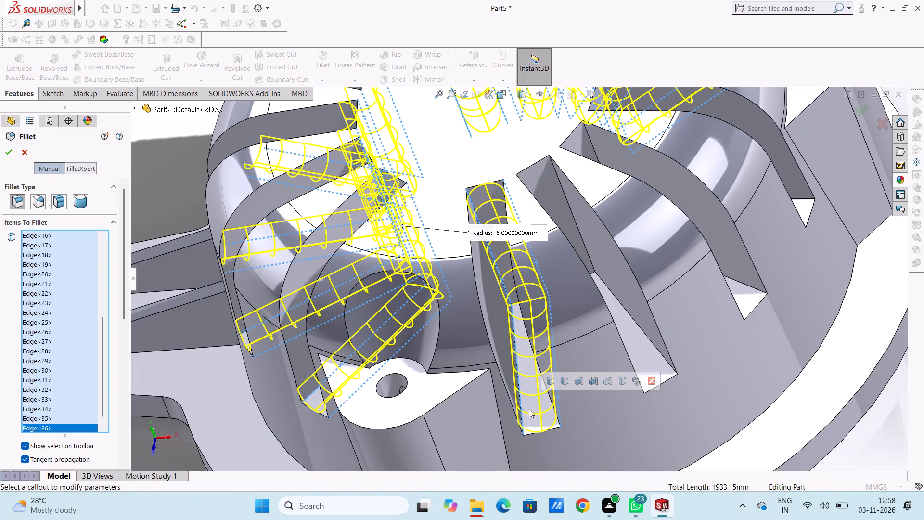
Add the two outer-end and two inner-end corner edges of the third group's second vent slot to the 6 mm fillet.
left_click(655, 345)
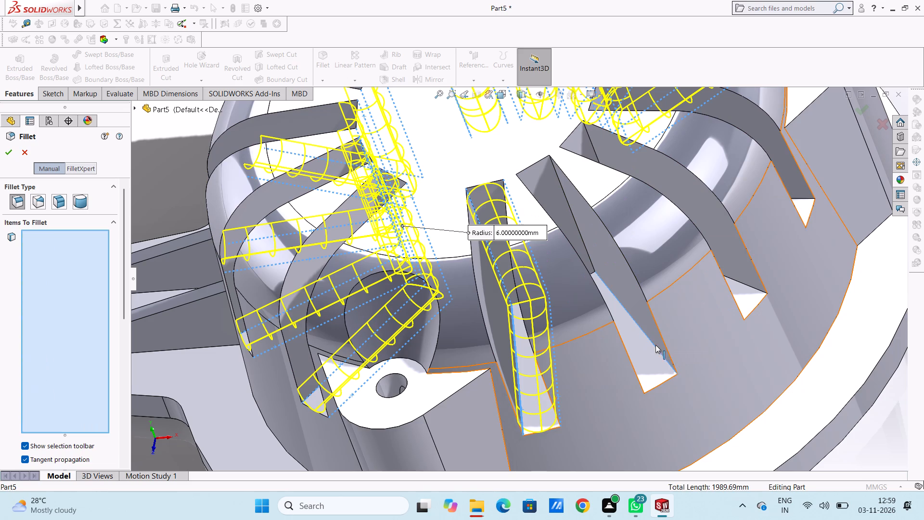
middle_click_drag(656, 346, 634, 361)
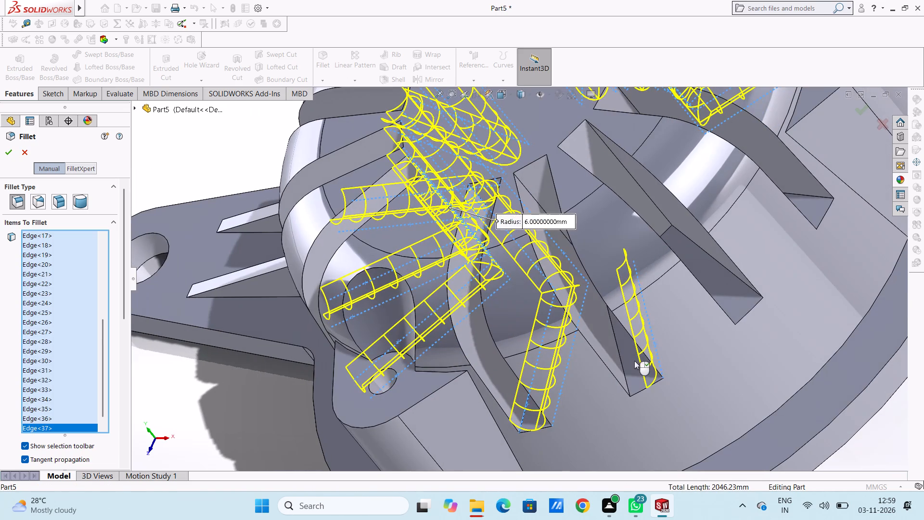
left_click(624, 369)
middle_click_drag(618, 311, 630, 317)
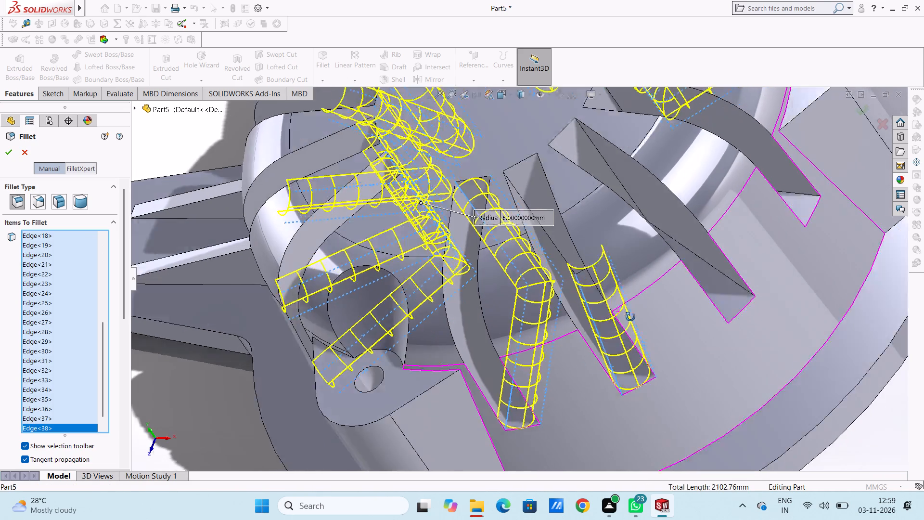
middle_click_drag(630, 317, 633, 319)
scroll(557, 236, "down", 5)
middle_click_drag(560, 236, 568, 236)
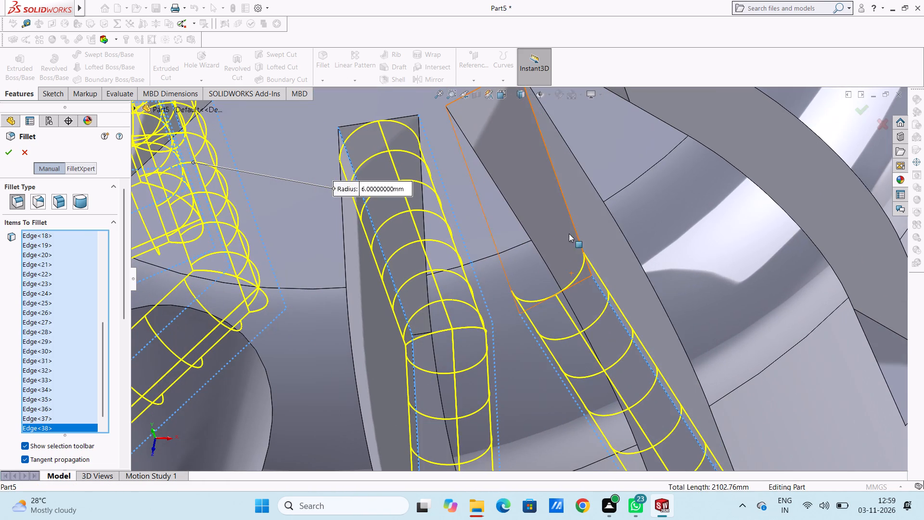
left_click(574, 225)
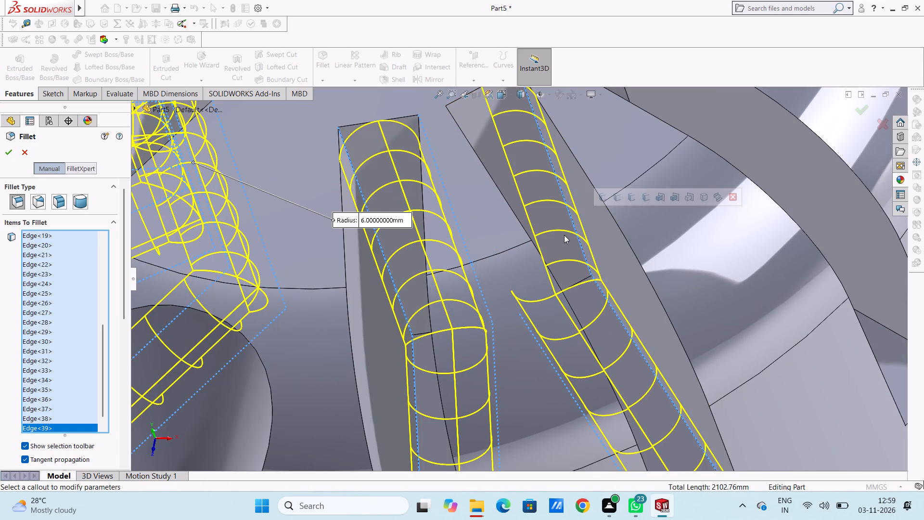
middle_click_drag(552, 246, 531, 257)
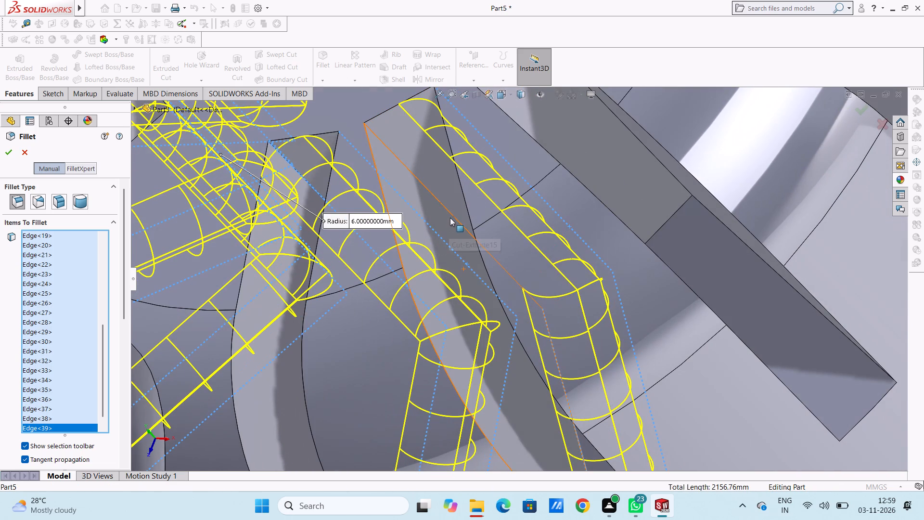
left_click(450, 215)
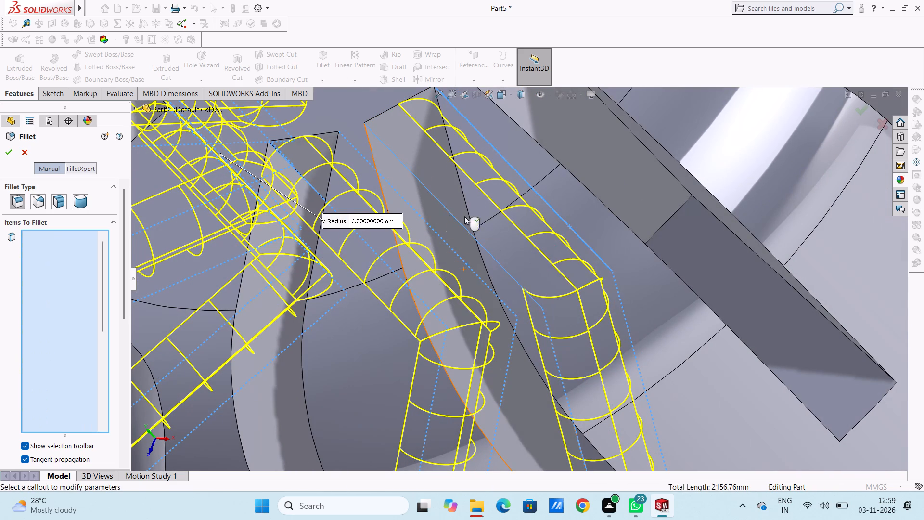
Add the two inner-end corner edges of the third group's third vent slot to the 6 mm fillet.
scroll(497, 211, "up", 5)
scroll(519, 173, "up", 2)
scroll(509, 183, "down", 2)
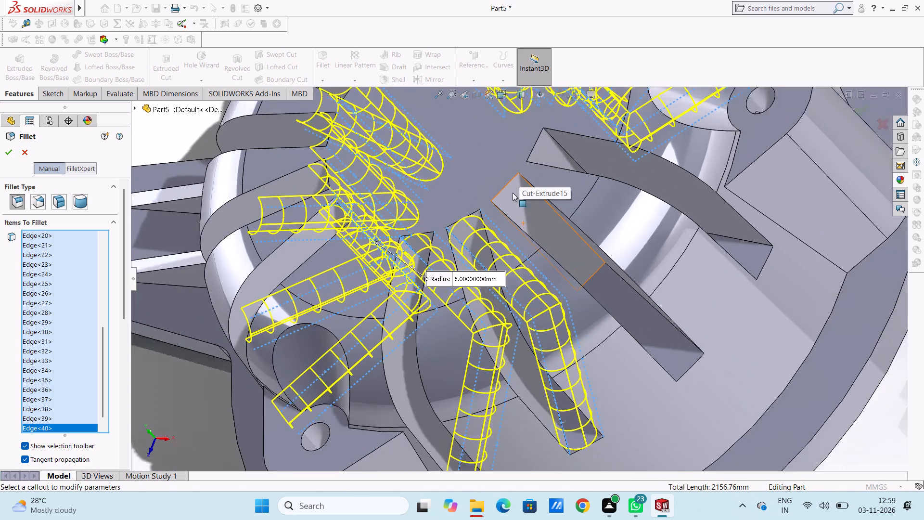
scroll(513, 193, "down", 3)
middle_click_drag(541, 272, 532, 282)
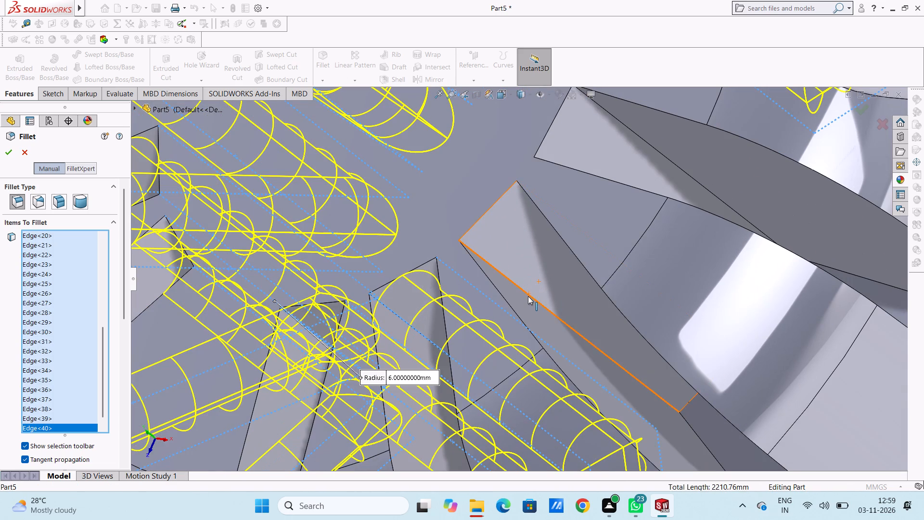
left_click(528, 296)
middle_click_drag(552, 286, 576, 278)
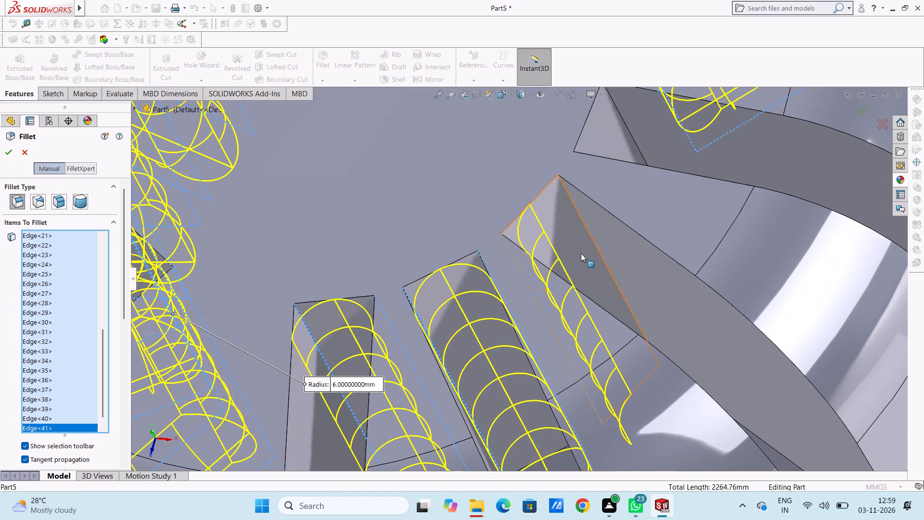
left_click(592, 240)
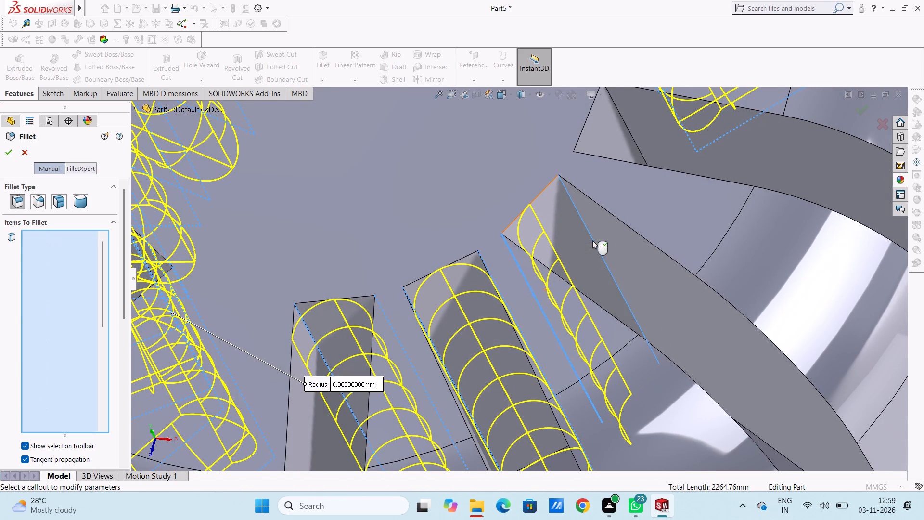
Add the two outer-end corner edges of that same third vent slot to the 6 mm fillet.
scroll(592, 240, "up", 5)
scroll(612, 325, "up", 5)
middle_click_drag(607, 350, 599, 327)
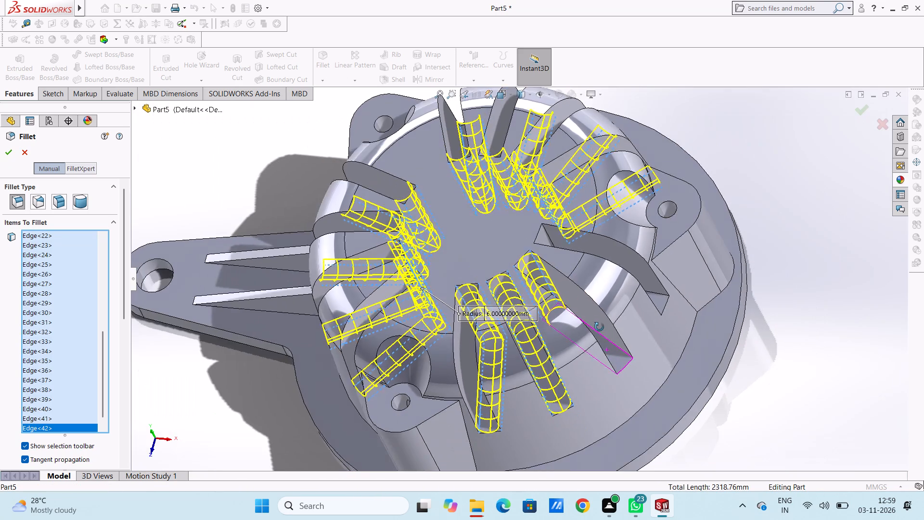
middle_click_drag(599, 327, 592, 352)
scroll(600, 365, "down", 5)
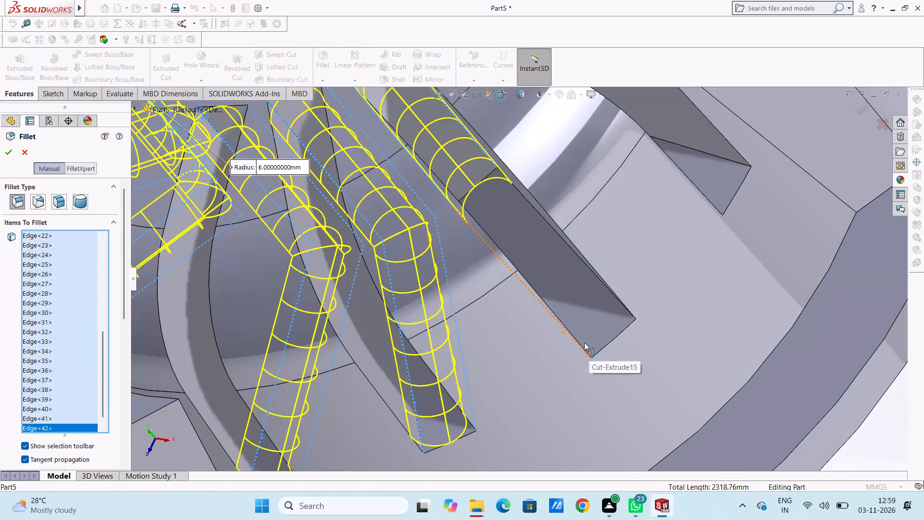
middle_click_drag(584, 343, 578, 365)
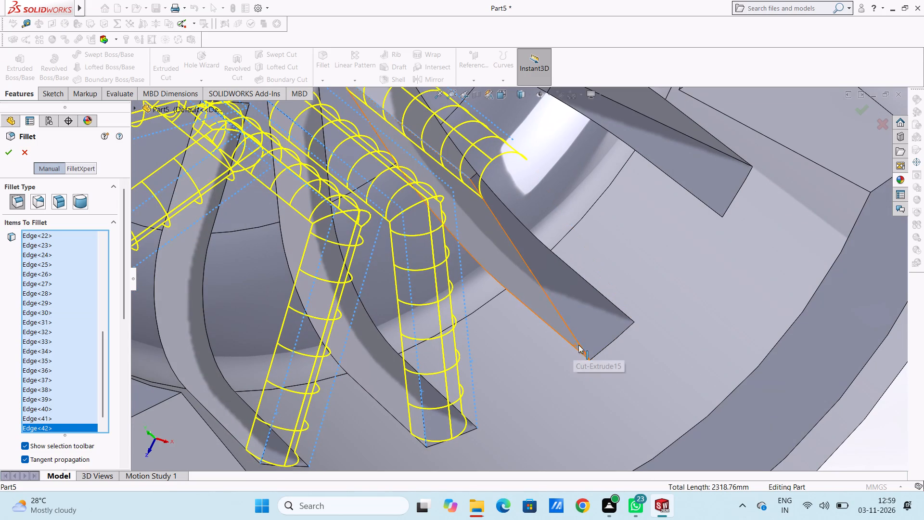
left_click(578, 345)
middle_click_drag(598, 336, 614, 327)
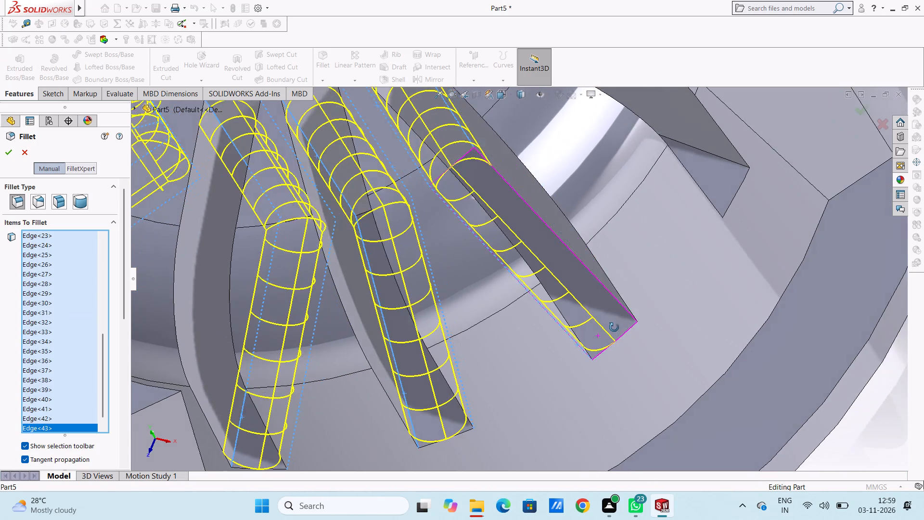
middle_click_drag(614, 327, 615, 326)
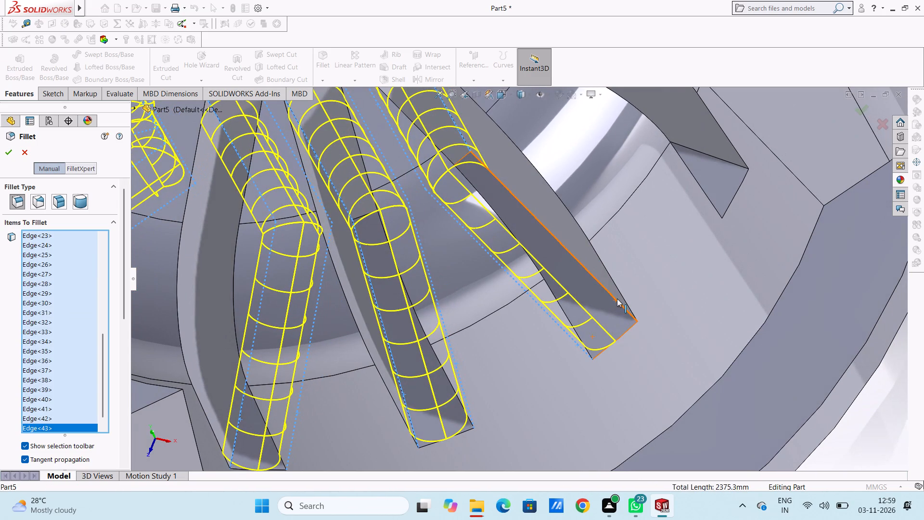
left_click(617, 299)
Add all four end corner edges of the third group's fourth vent slot and apply the 6 mm fillet to the selected edges.
scroll(616, 298, "up", 6)
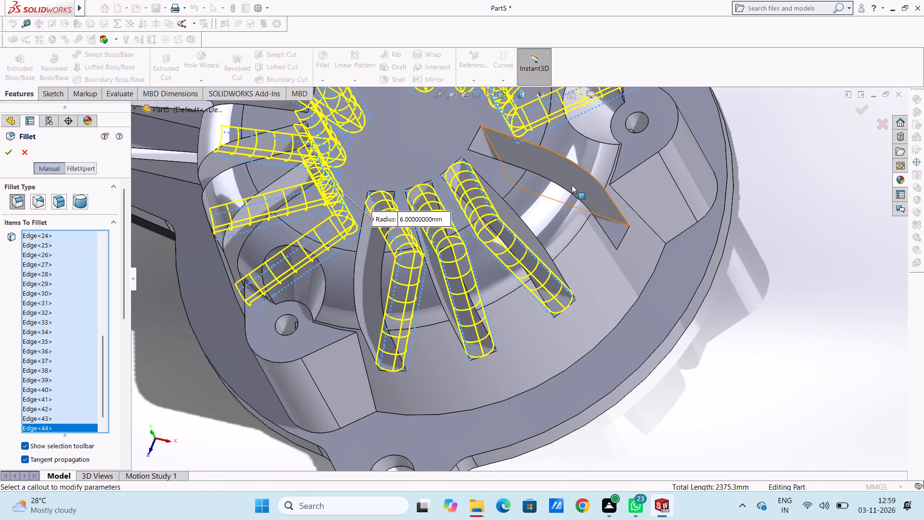
middle_click_drag(572, 187, 566, 213)
scroll(571, 212, "down", 5)
middle_click_drag(571, 182, 565, 172)
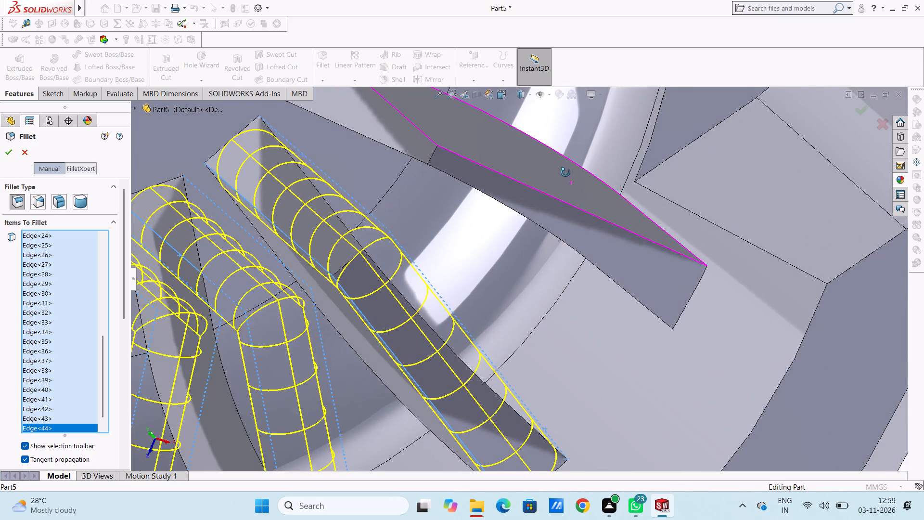
middle_click_drag(565, 172, 565, 169)
left_click(437, 144)
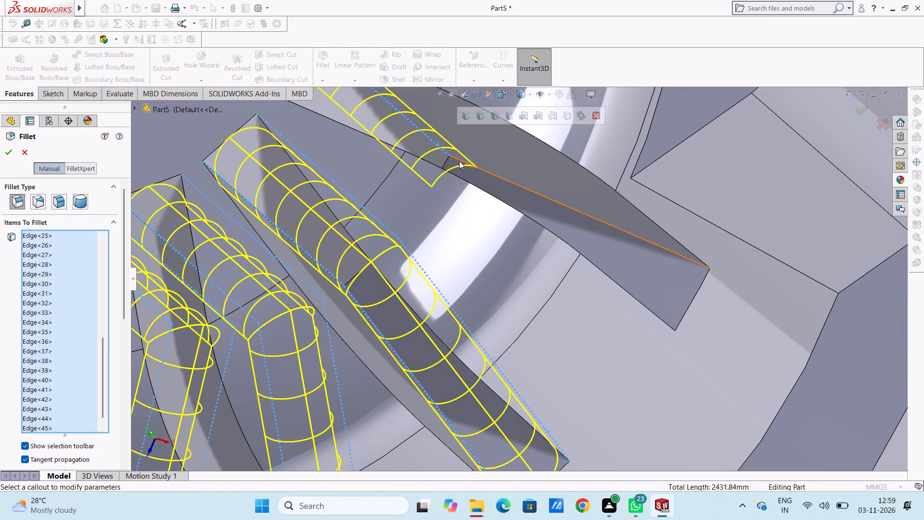
left_click(494, 173)
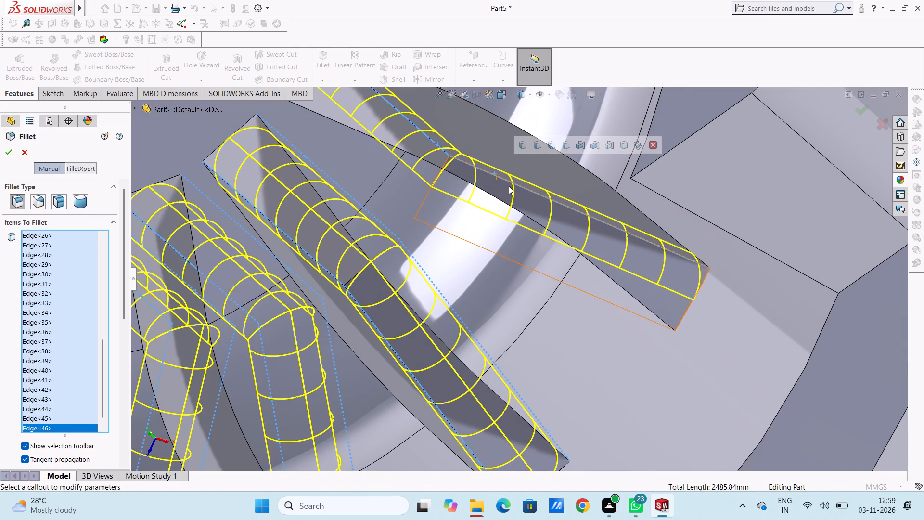
middle_click_drag(511, 188, 498, 221)
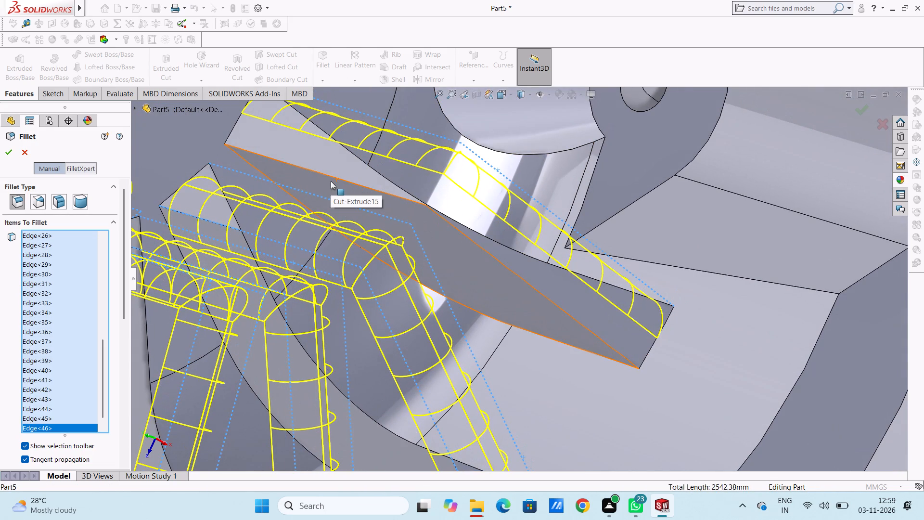
left_click(331, 176)
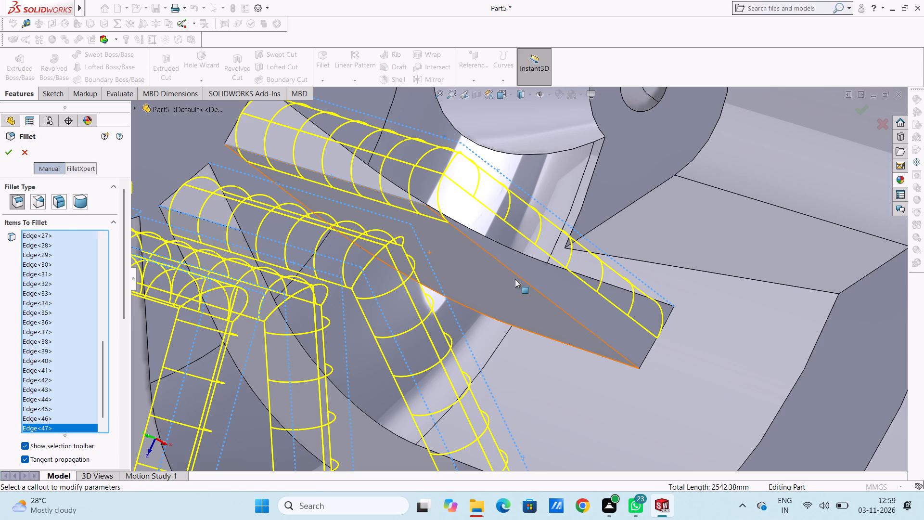
left_click(527, 283)
scroll(527, 282, "up", 5)
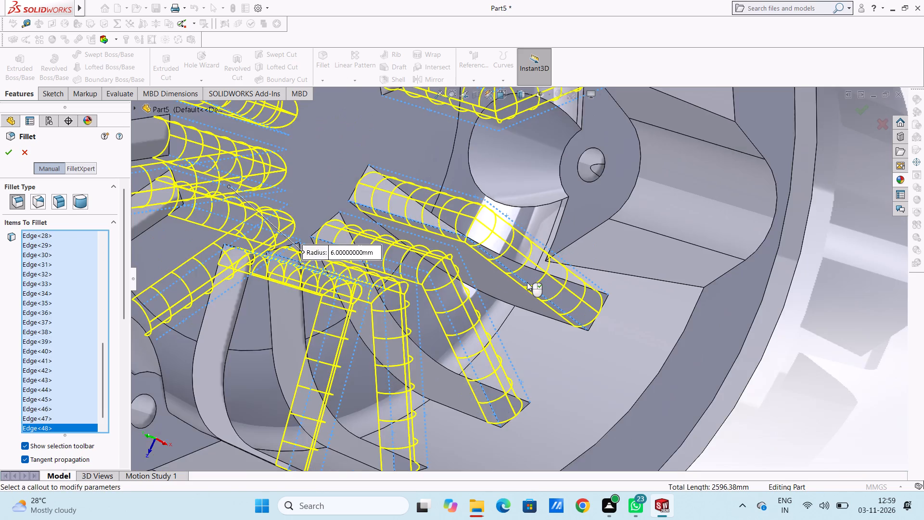
scroll(527, 282, "up", 6)
middle_click_drag(424, 323, 447, 218)
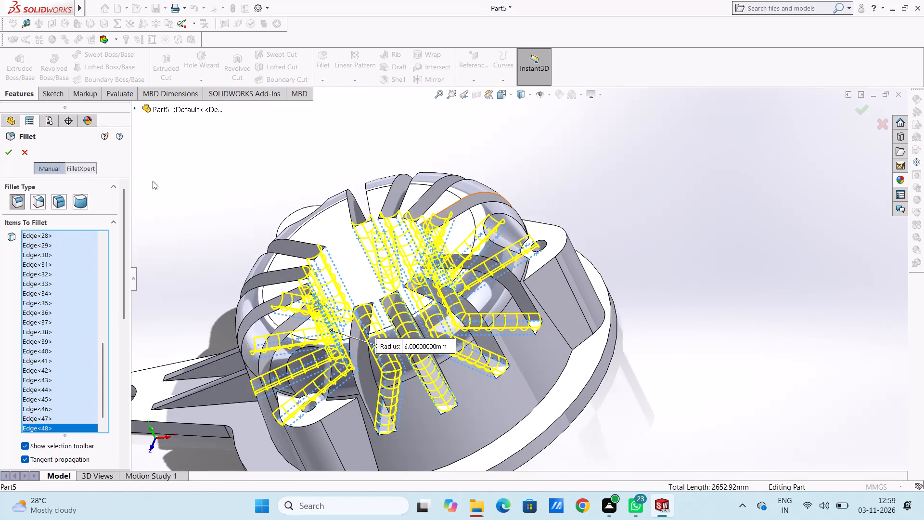
left_click(13, 151)
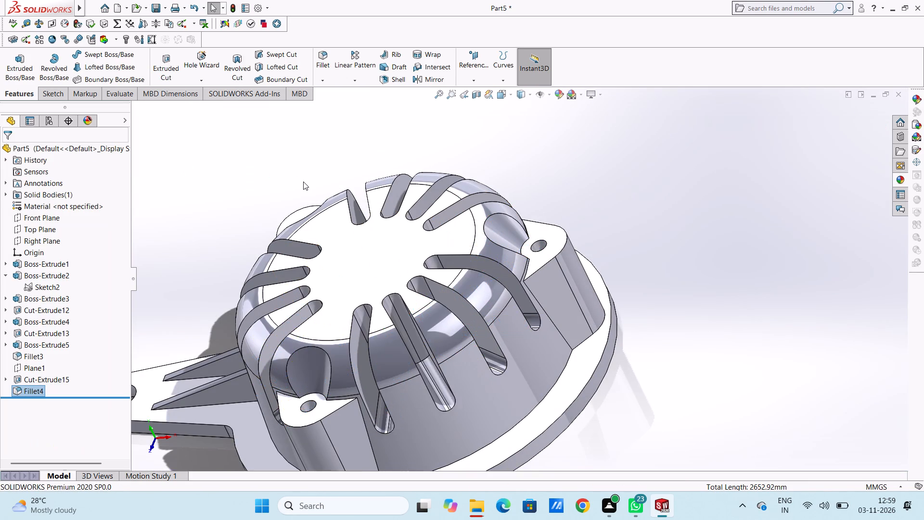
Examine the cover and its rounded vent slots from several sides.
scroll(303, 182, "up", 4)
scroll(332, 252, "up", 1)
middle_click_drag(334, 252, 300, 210)
middle_click_drag(293, 214, 303, 243)
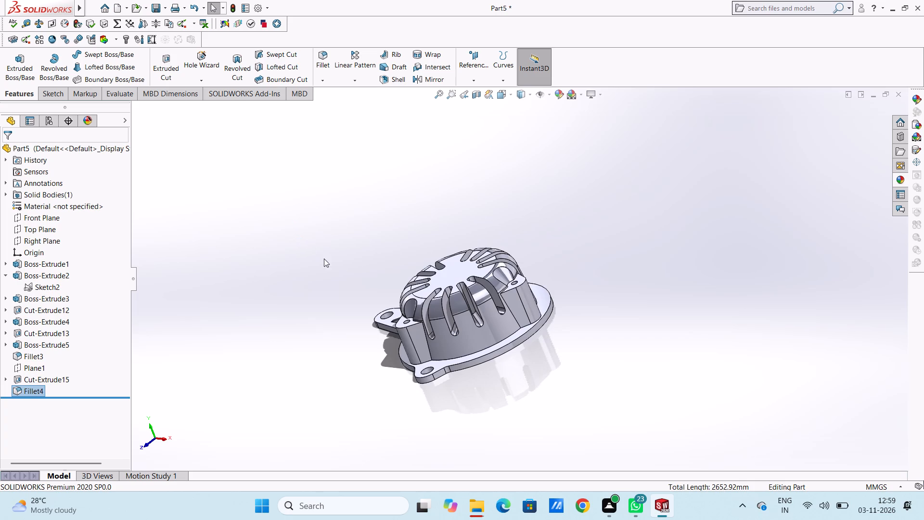
middle_click_drag(435, 363, 402, 382)
scroll(403, 295, "down", 1)
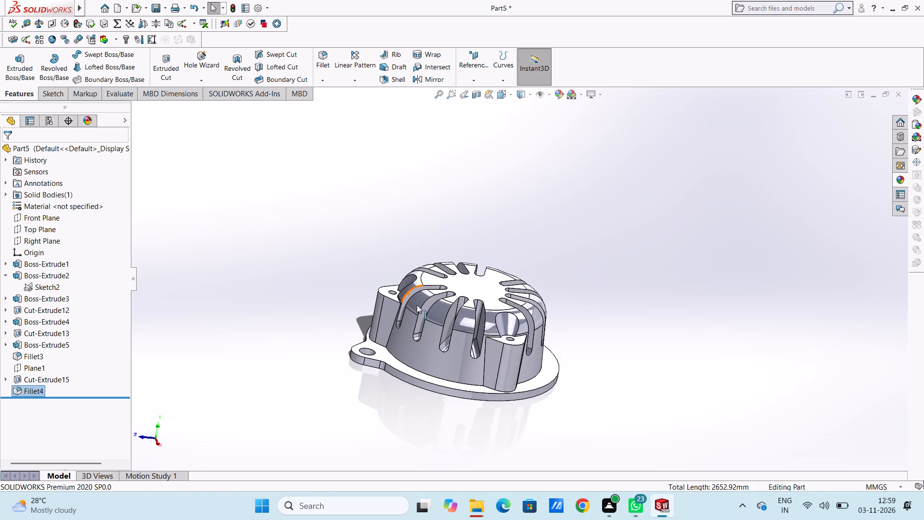
scroll(474, 294, "down", 3)
scroll(696, 313, "down", 1)
scroll(696, 313, "up", 3)
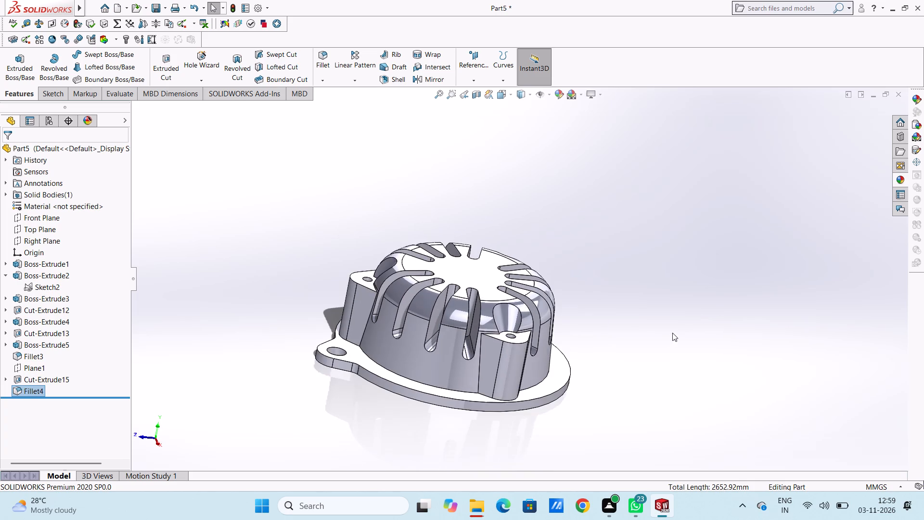
Start a sketch on the flat bottom face of the flange.
middle_click_drag(663, 338, 630, 248)
middle_click_drag(632, 334, 732, 334)
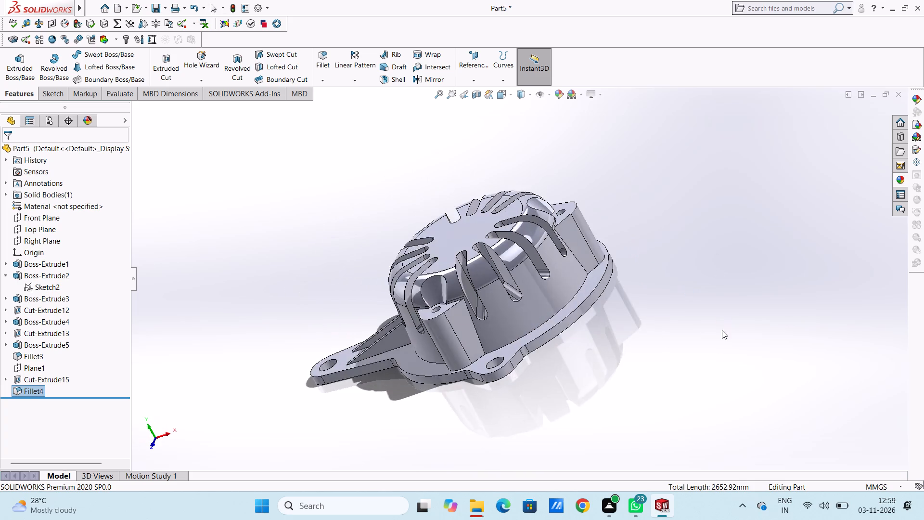
middle_click_drag(680, 240, 725, 377)
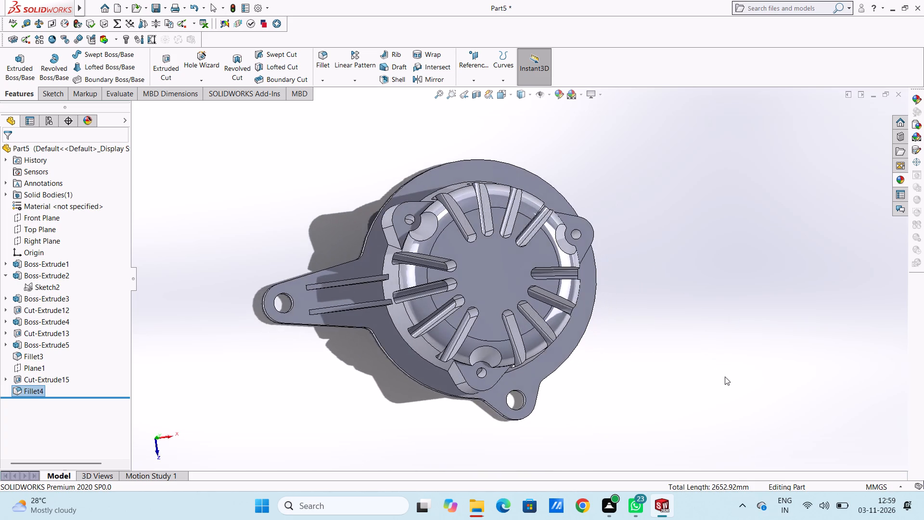
middle_click_drag(725, 377, 725, 377)
middle_click_drag(666, 262, 669, 278)
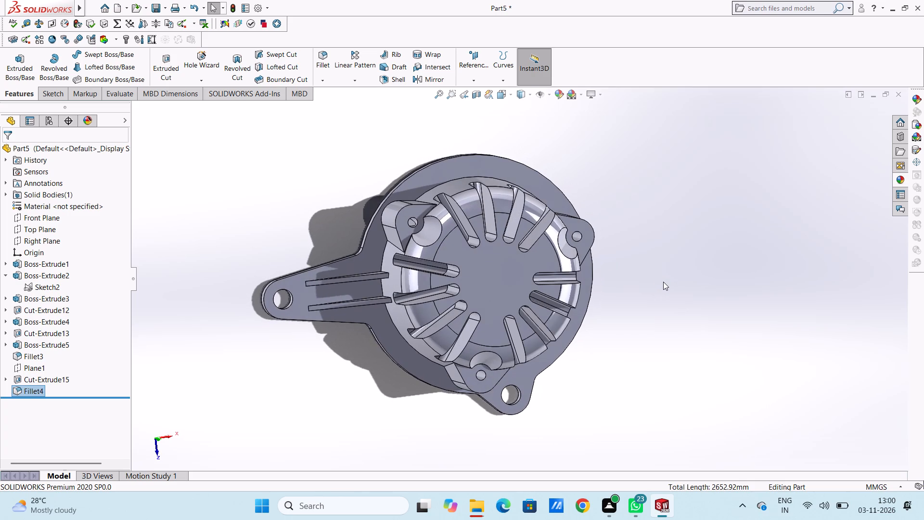
key("ctrl+6")
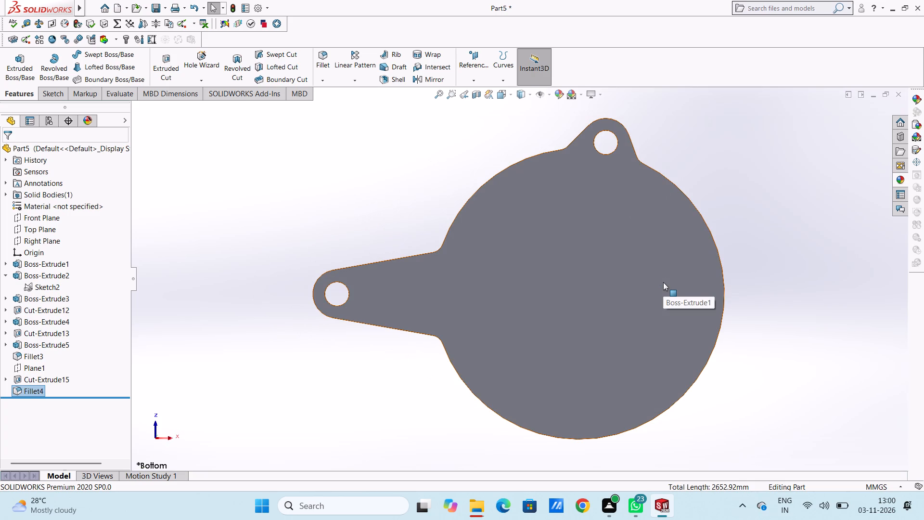
left_click(578, 296)
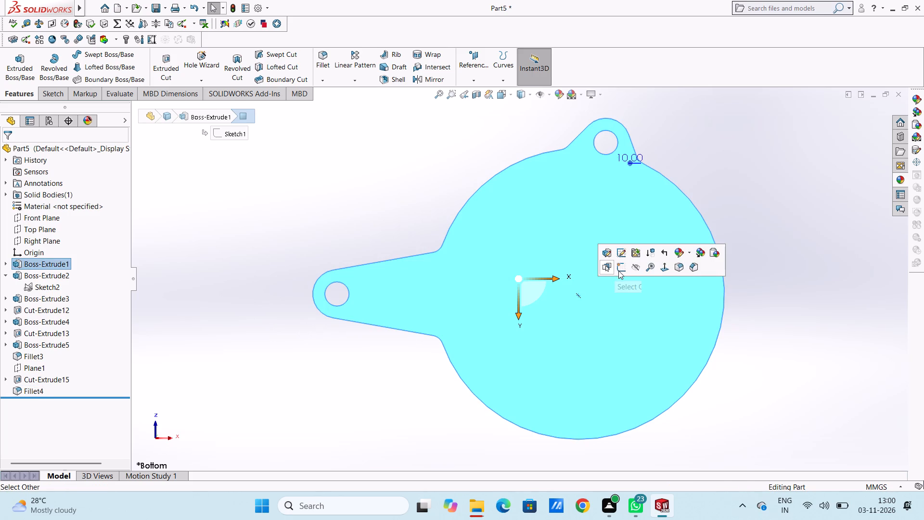
left_click(618, 271)
left_click(434, 206)
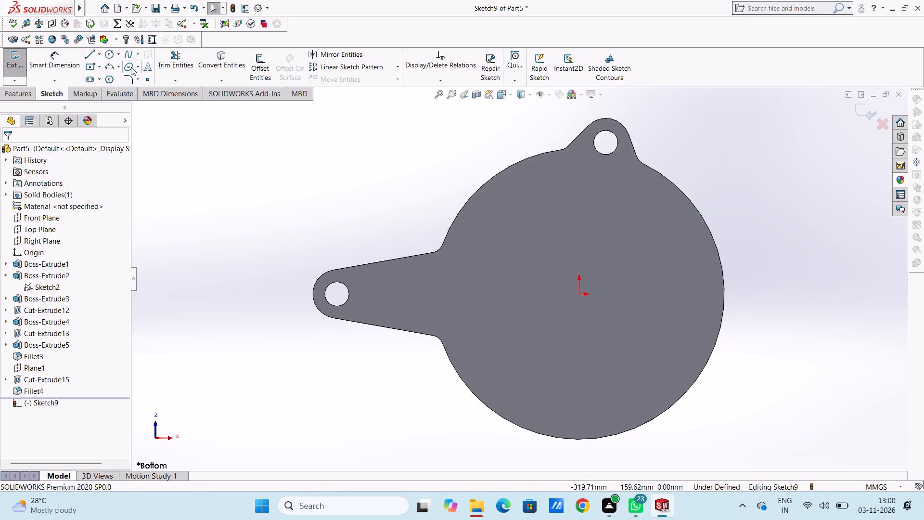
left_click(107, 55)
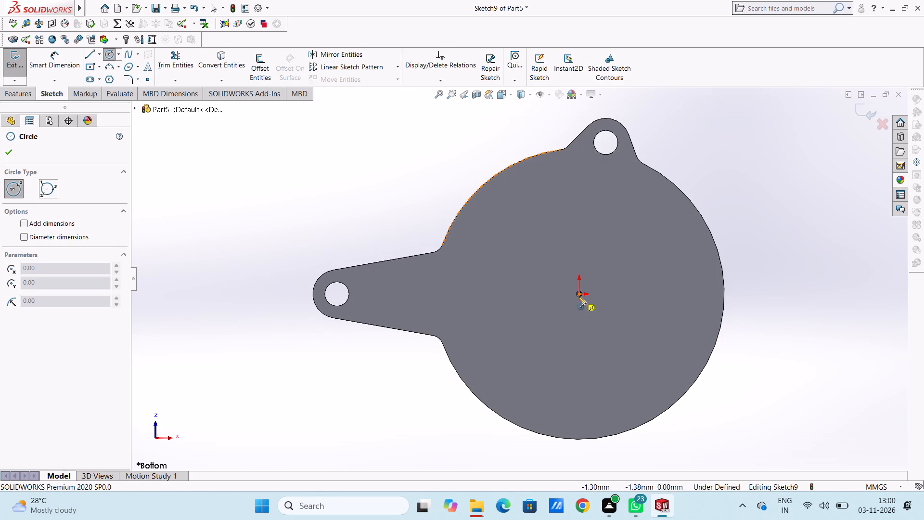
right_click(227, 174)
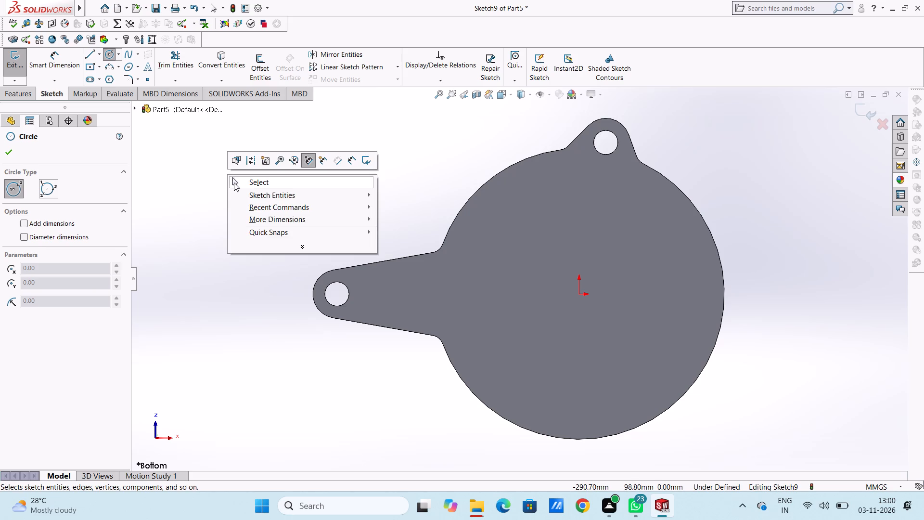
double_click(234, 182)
Offset the flange's longest outer rim arc inward by 32 mm, including the offset dimension.
left_click(263, 60)
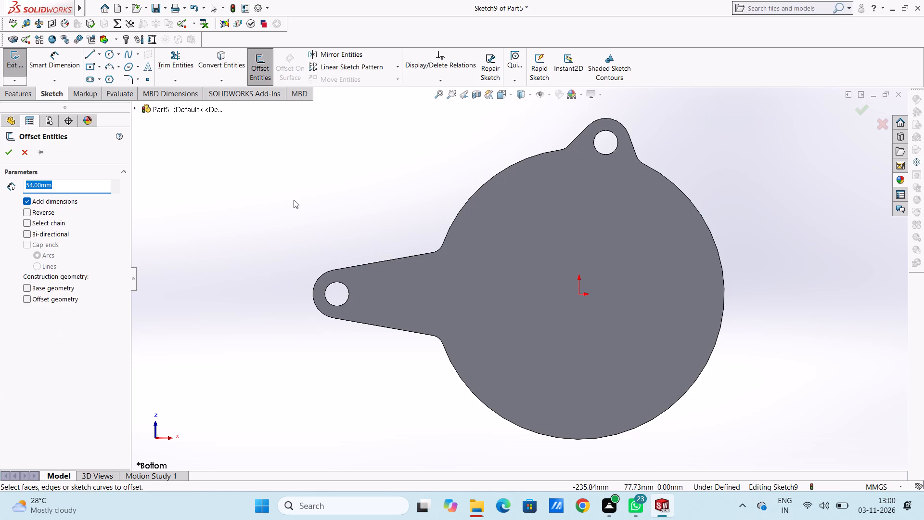
type("32")
key("Return")
left_click(500, 171)
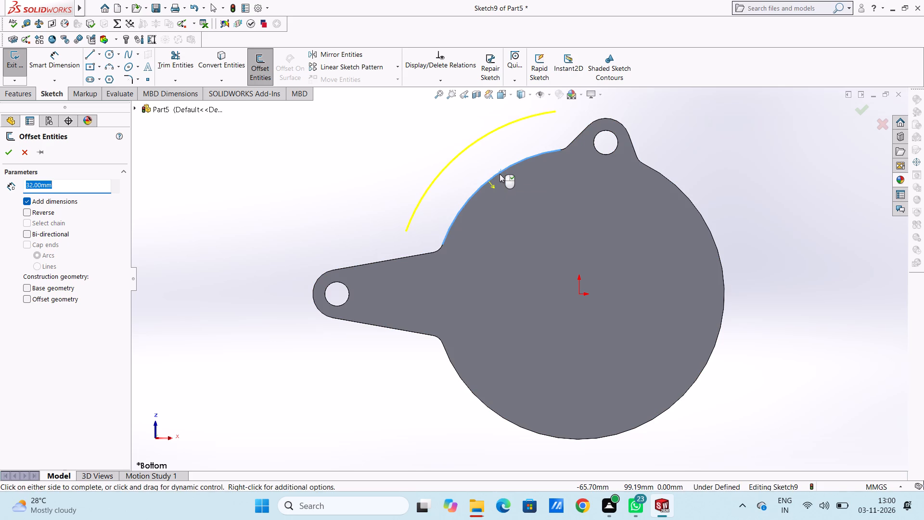
left_click(500, 174)
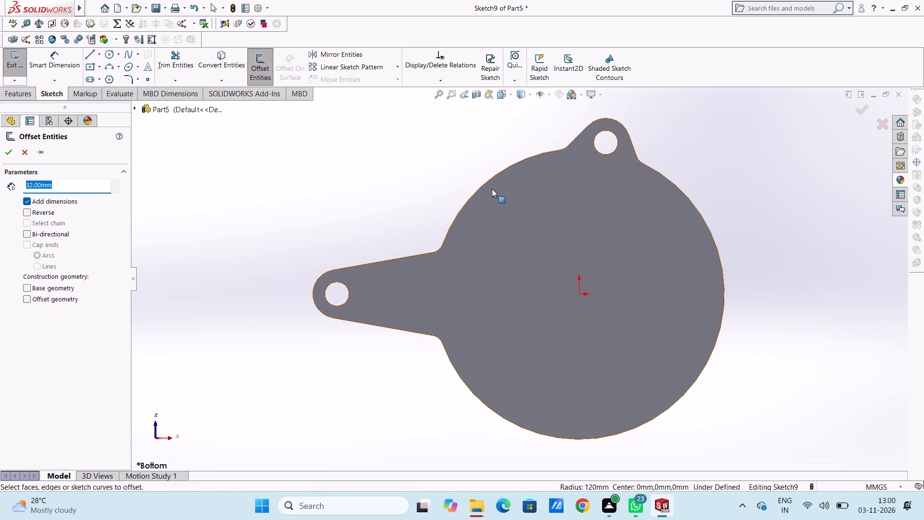
left_click(718, 251)
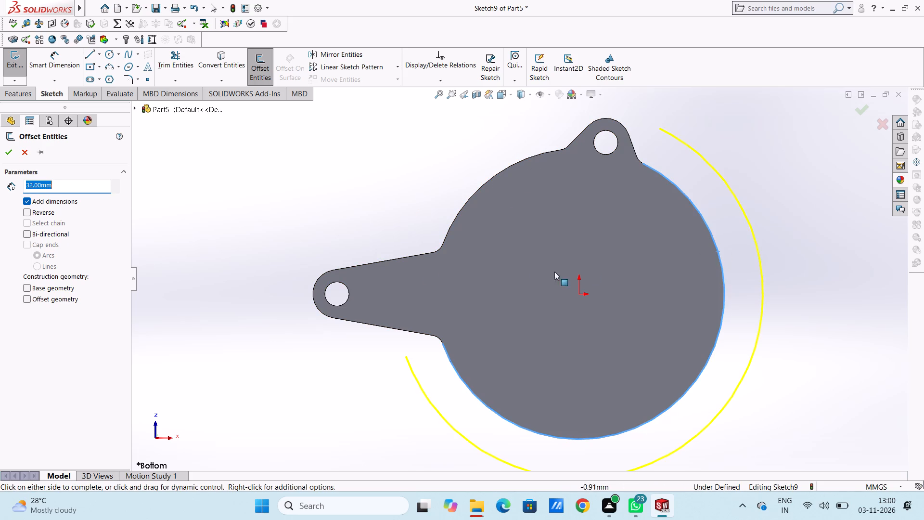
left_click(26, 212)
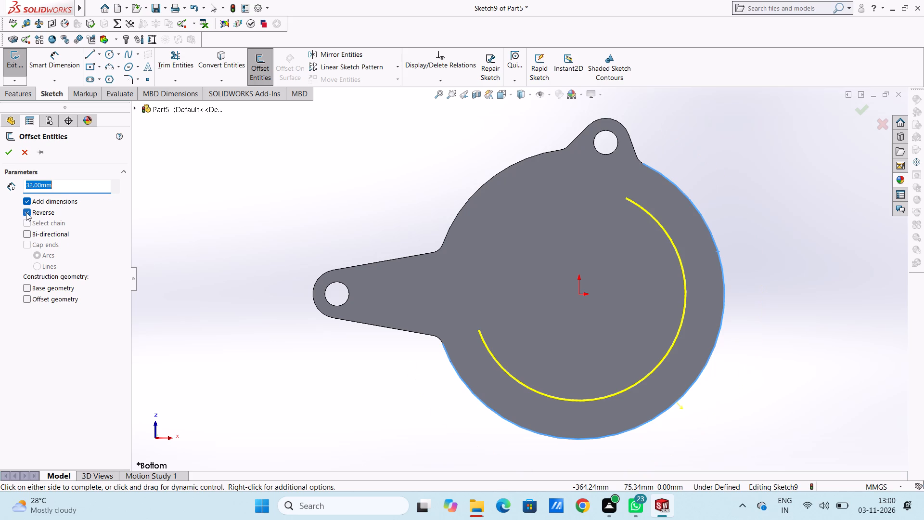
left_click(7, 151)
left_click(256, 175)
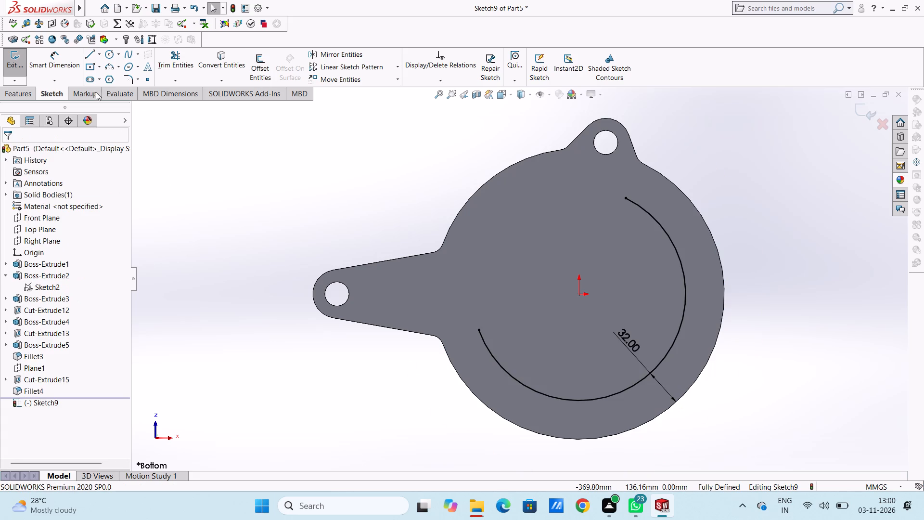
Draw a circle of 88 mm radius centred on the origin, running along the offset arc.
left_click(108, 52)
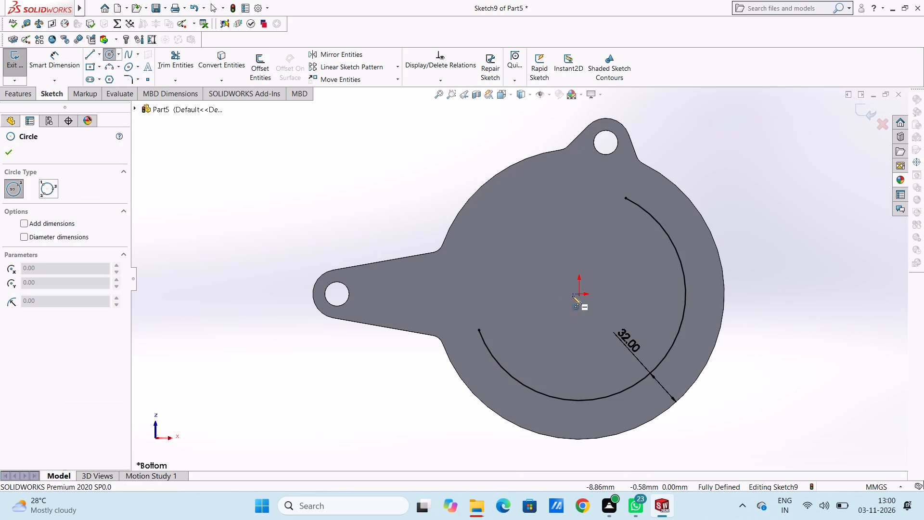
left_click(579, 293)
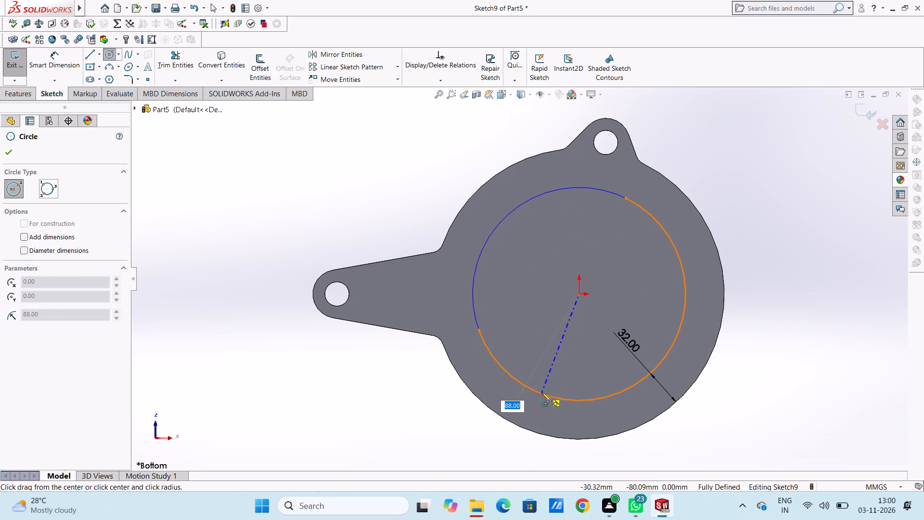
left_click(542, 393)
right_click(310, 170)
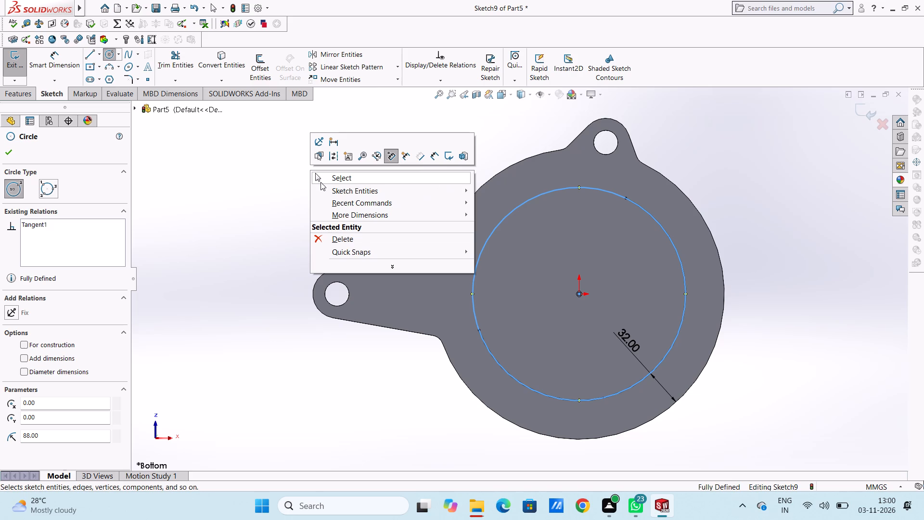
left_click(334, 178)
left_click(322, 182)
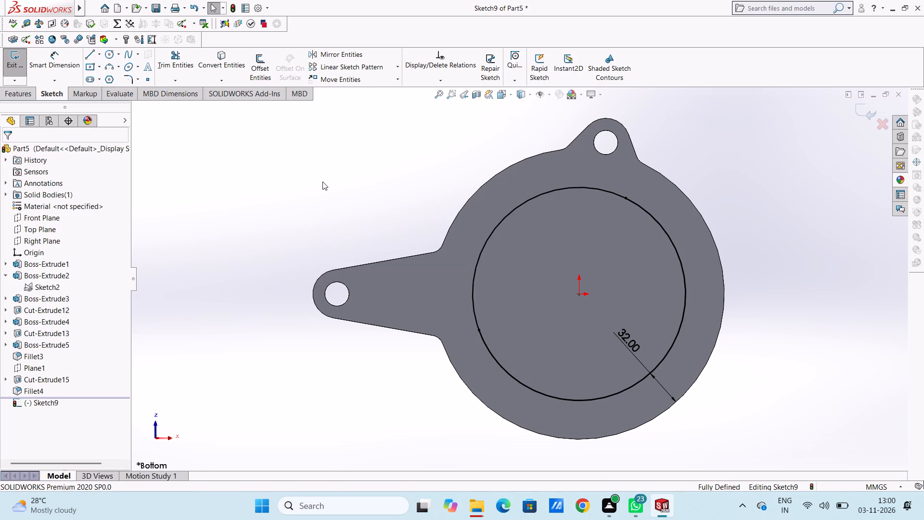
Cut the circular region 88 mm deep into the cover from the underside with a 5° inward draft.
middle_click_drag(357, 170, 364, 210)
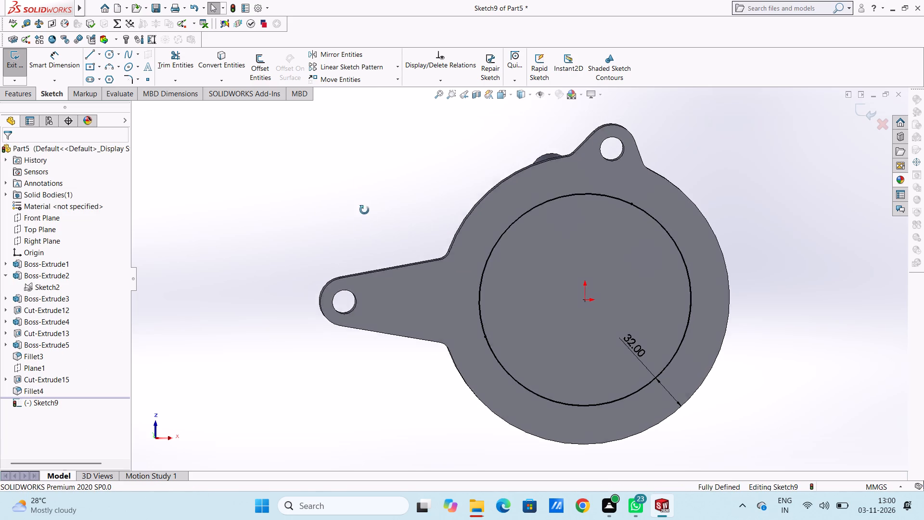
middle_click_drag(364, 210, 361, 351)
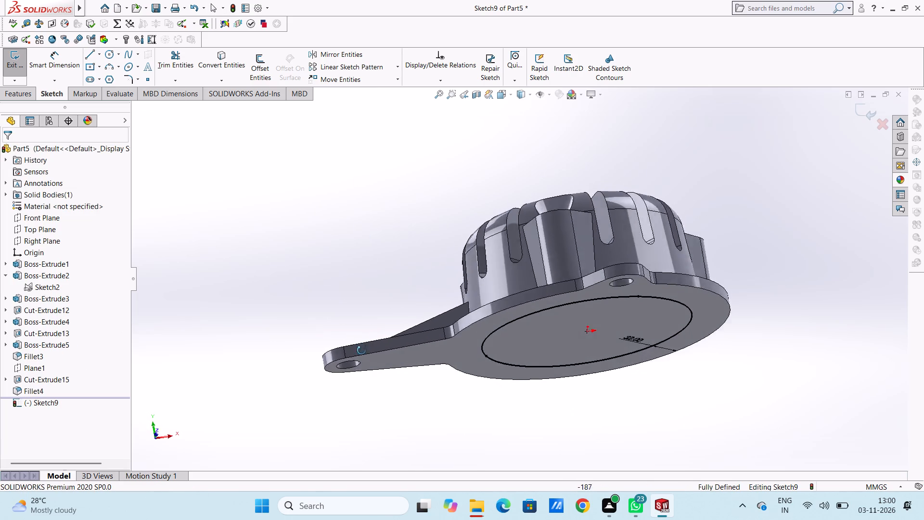
middle_click_drag(361, 351, 363, 377)
scroll(318, 255, "up", 1)
middle_click_drag(320, 256, 339, 247)
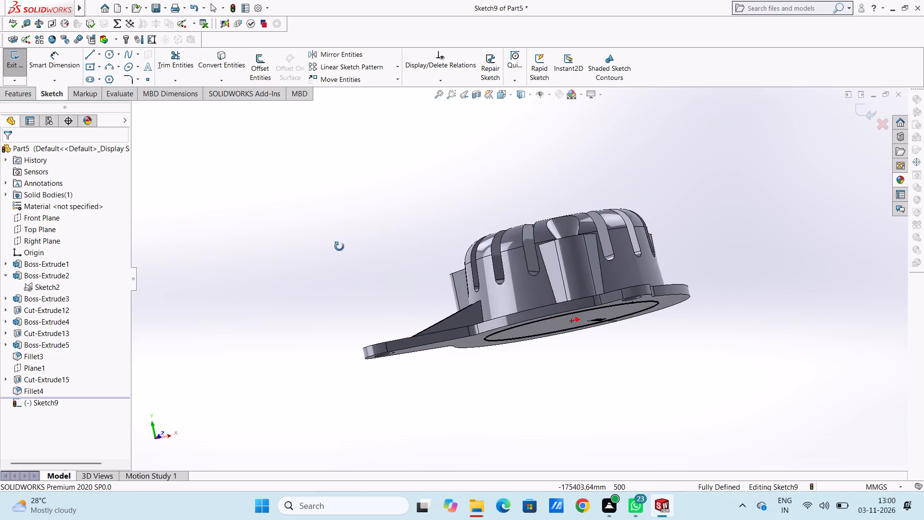
middle_click_drag(339, 247, 352, 233)
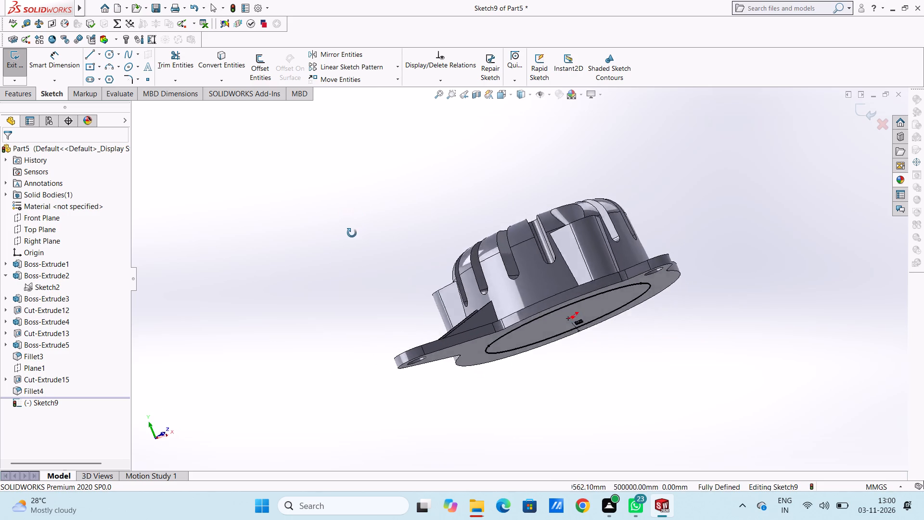
middle_click_drag(352, 233, 318, 234)
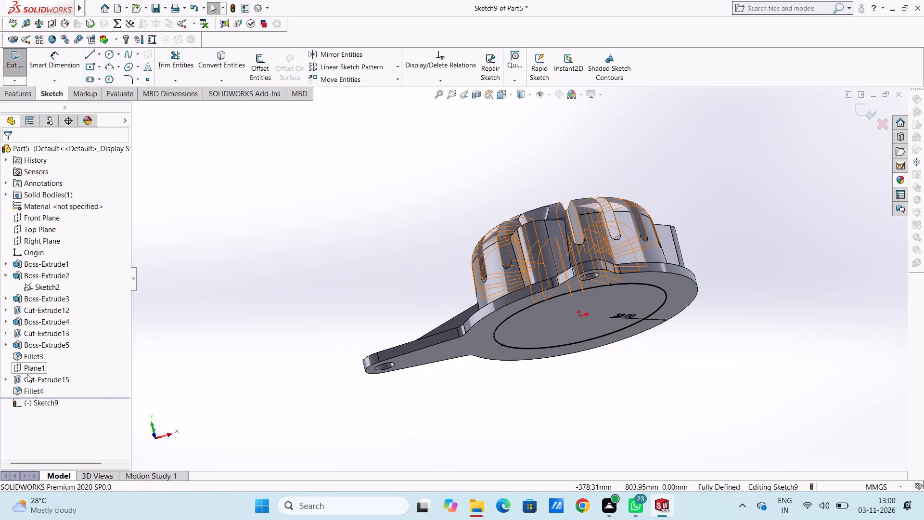
left_click(24, 95)
left_click_drag(175, 67, 245, 211)
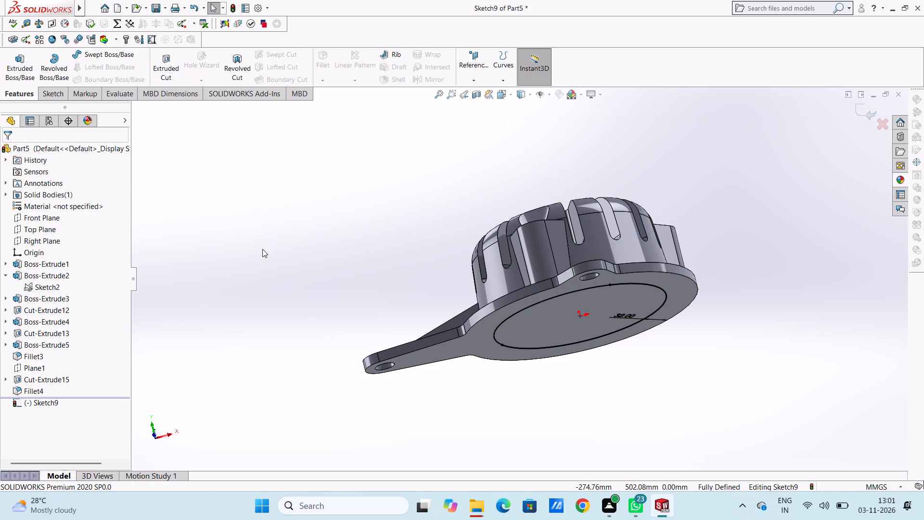
left_click(169, 64)
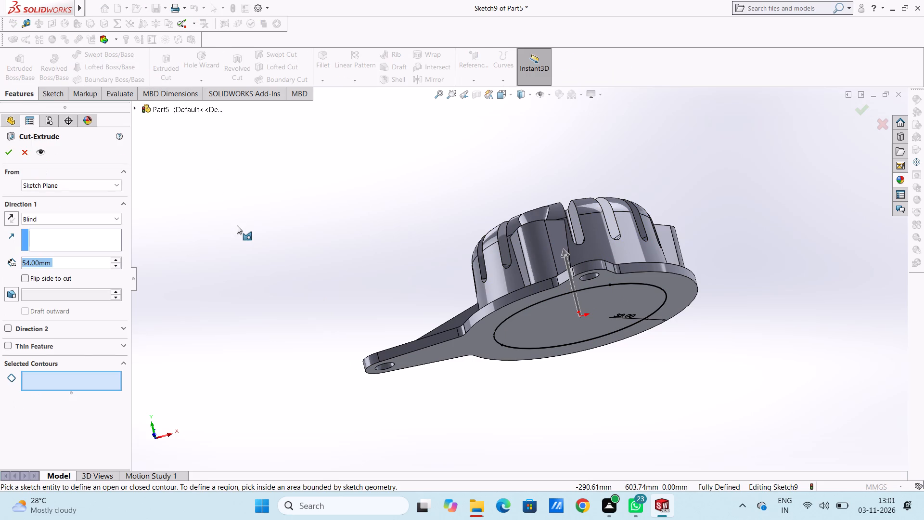
left_click(543, 318)
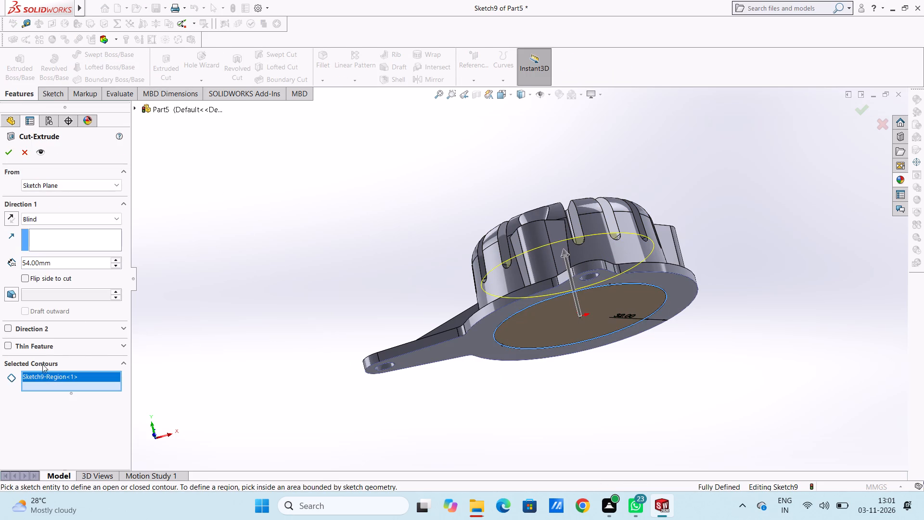
left_click(10, 291)
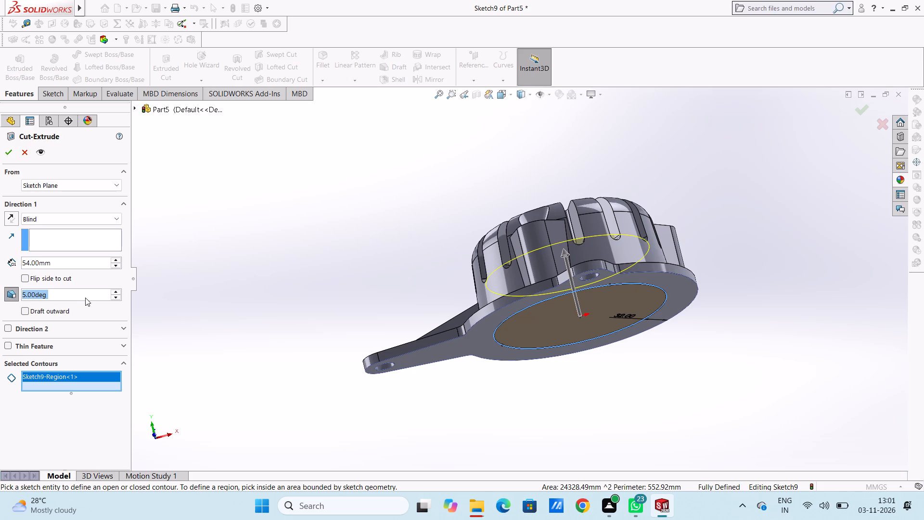
double_click(86, 260)
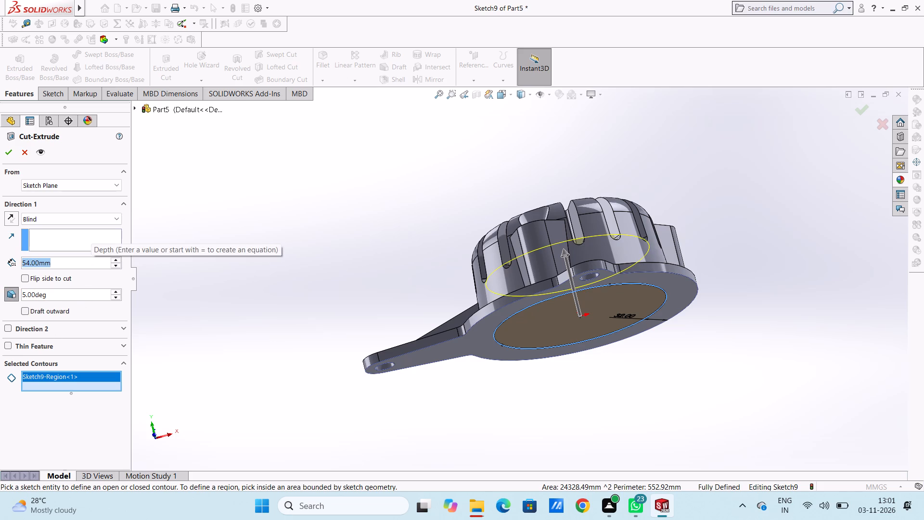
type("88")
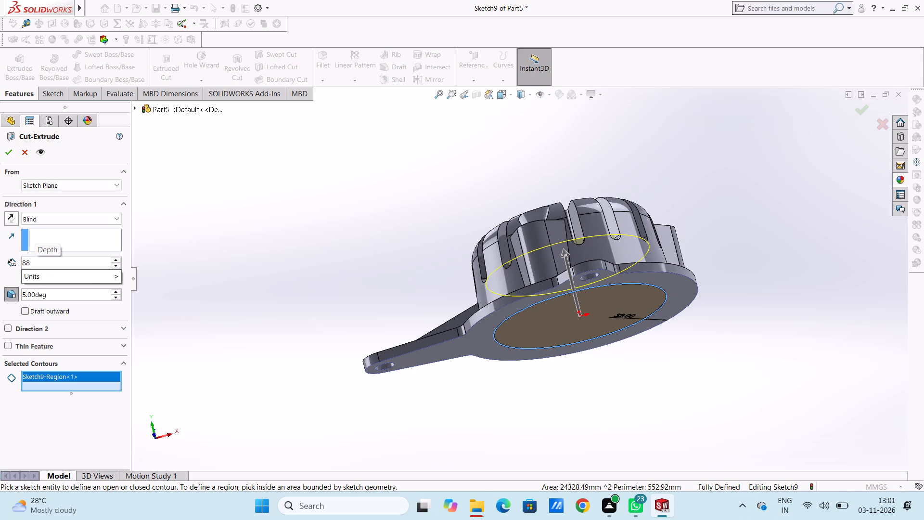
key("Return")
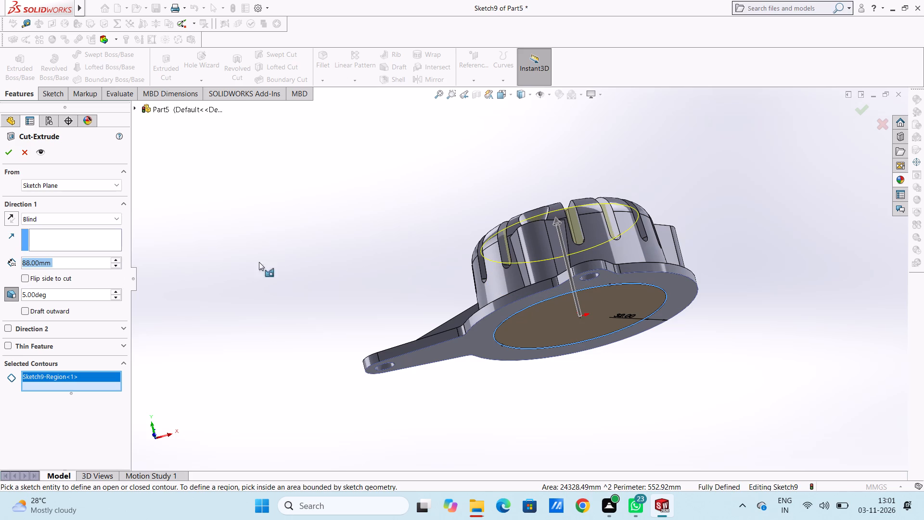
middle_click_drag(302, 243, 293, 302)
left_click(7, 153)
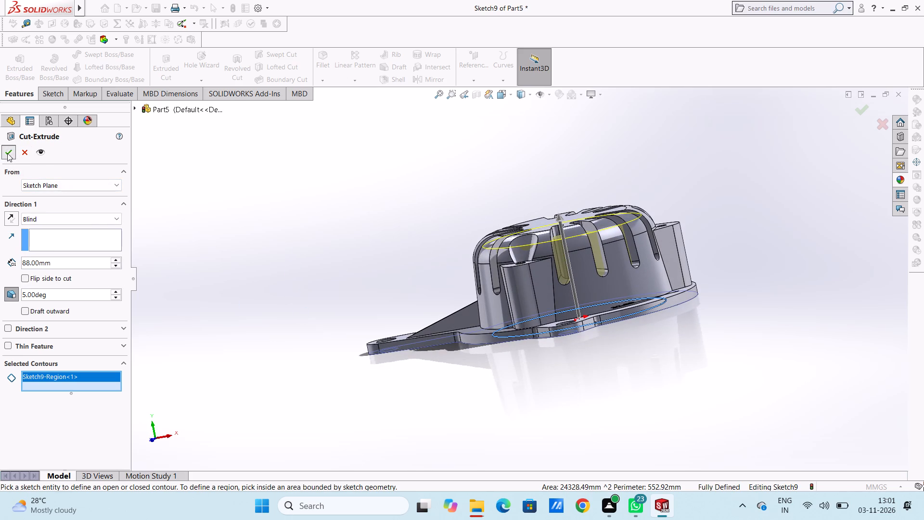
left_click(320, 231)
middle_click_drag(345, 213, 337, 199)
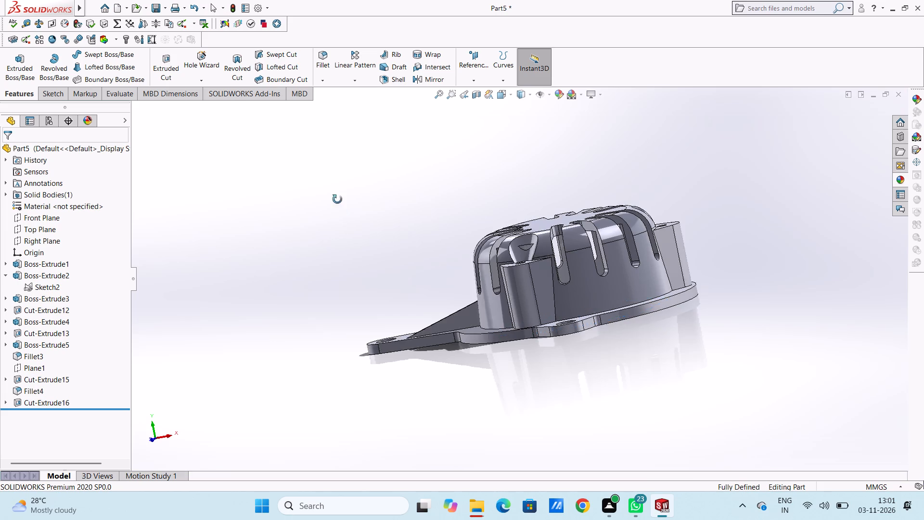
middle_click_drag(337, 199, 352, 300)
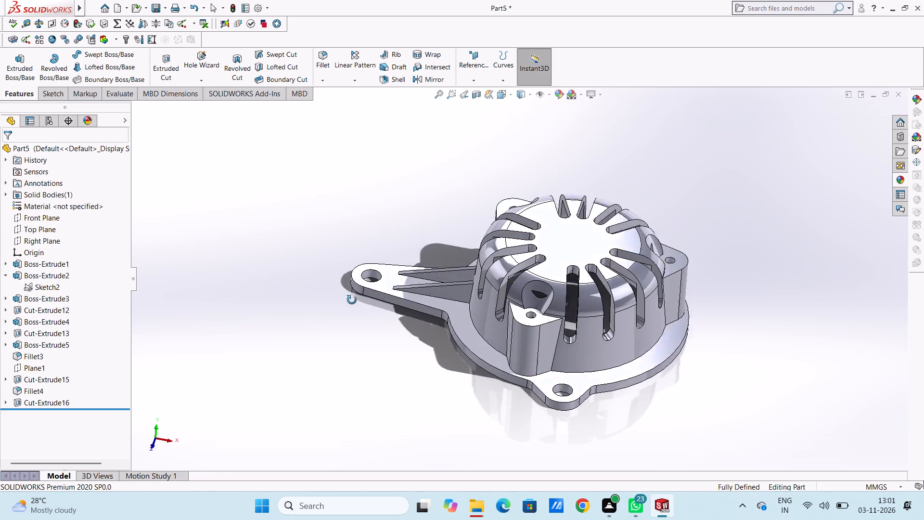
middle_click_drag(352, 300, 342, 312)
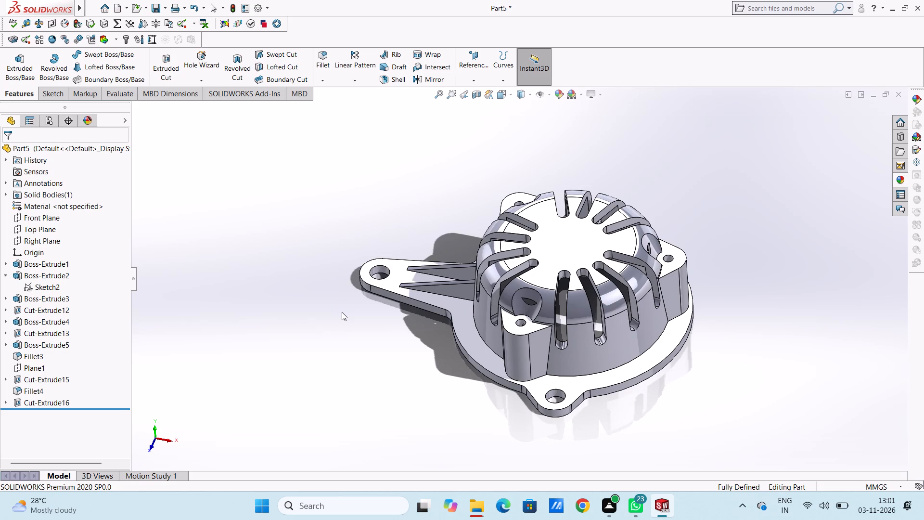
Start a fillet on the hollowed underside, selecting seven edge segments between vent slots where the cavity wall meets its inner end face.
key("ctrl+6")
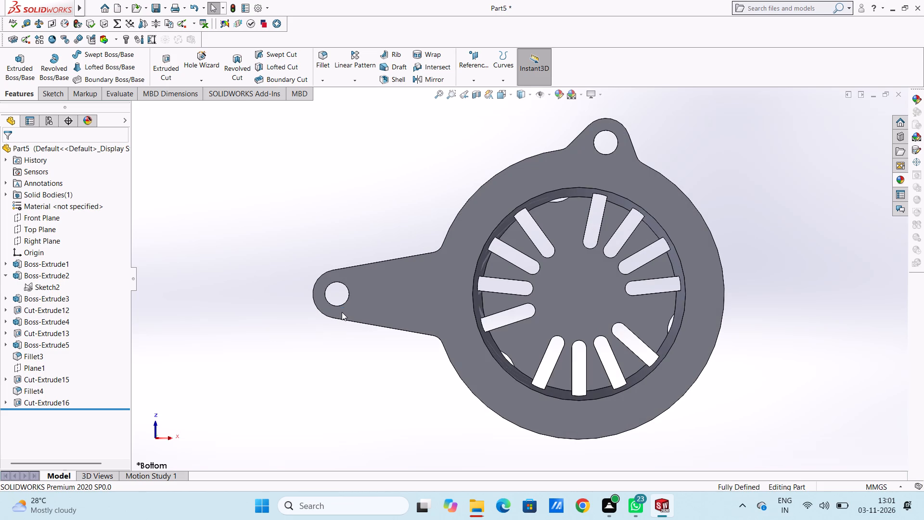
middle_click_drag(277, 255, 253, 316)
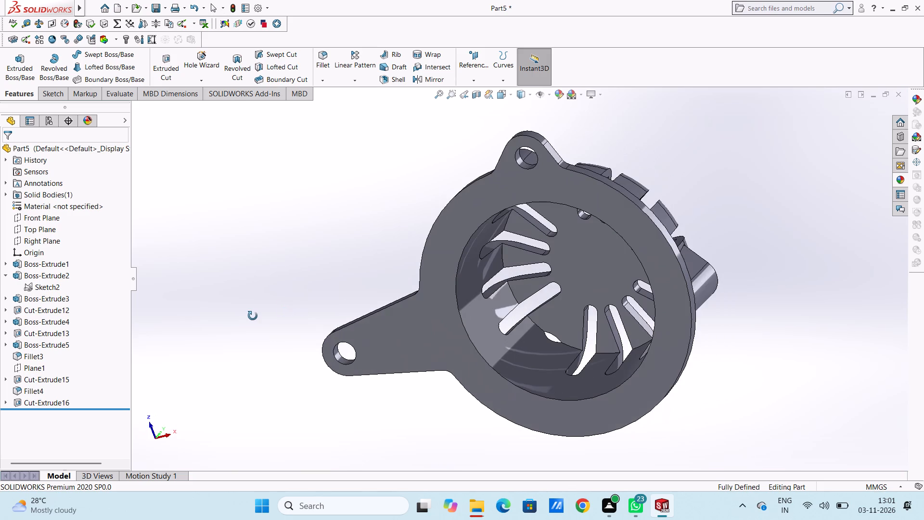
middle_click_drag(253, 316, 242, 278)
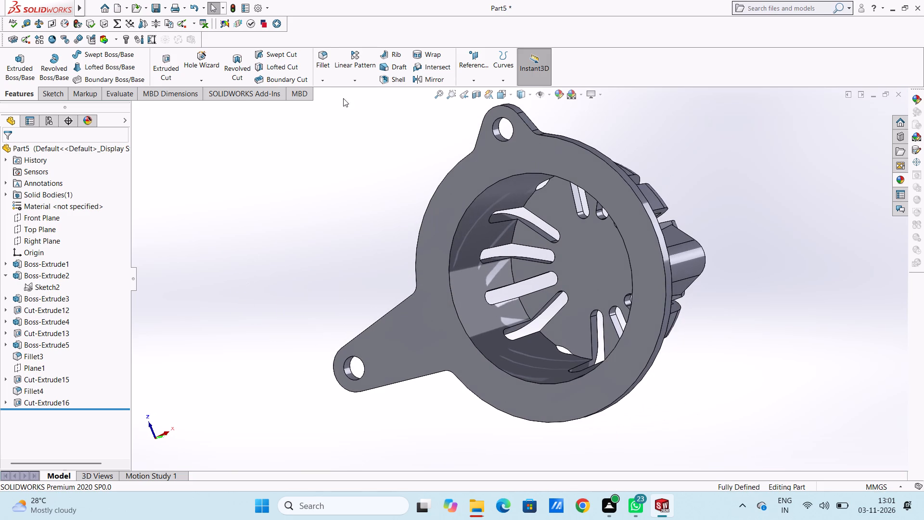
left_click(326, 57)
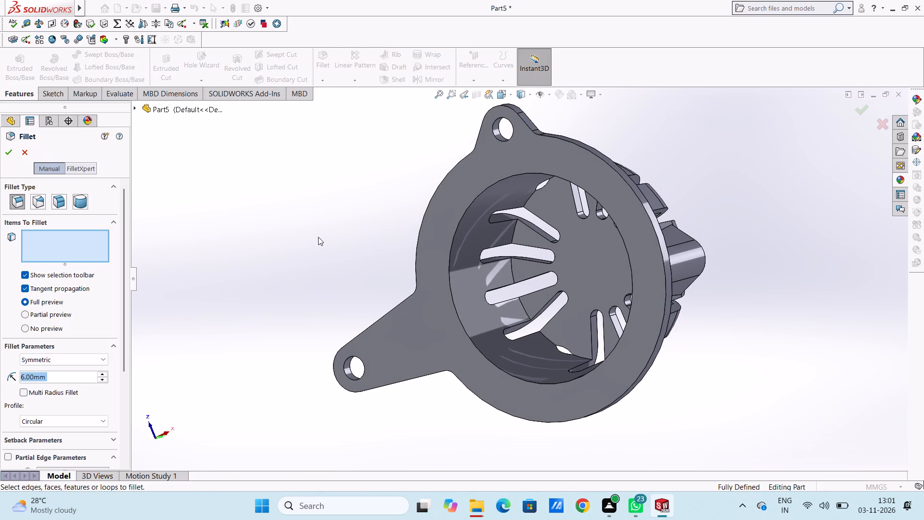
left_click(513, 270)
left_click(512, 236)
middle_click_drag(524, 223, 526, 224)
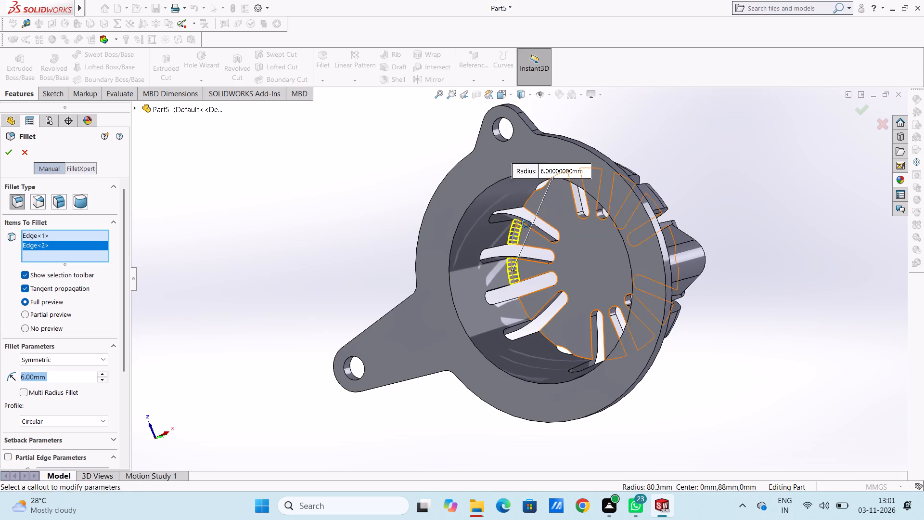
middle_click_drag(526, 224, 533, 226)
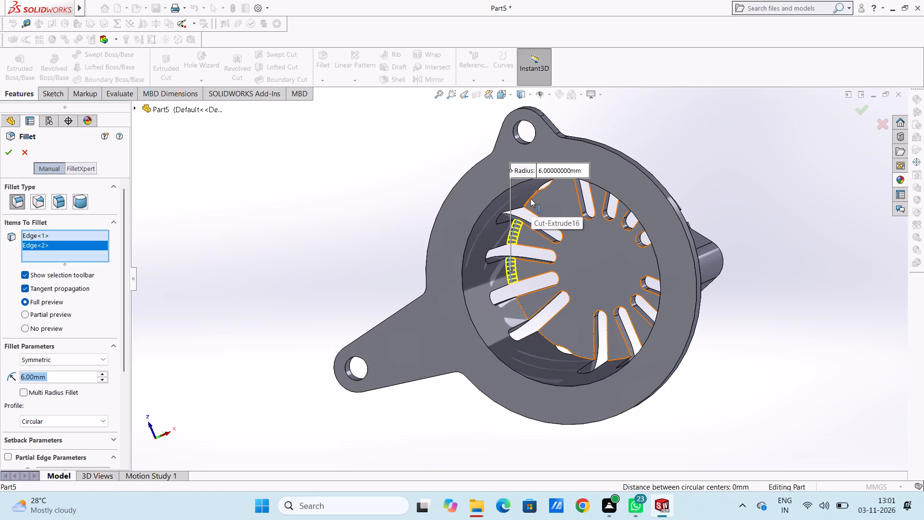
left_click(530, 198)
scroll(548, 205, "down", 1)
middle_click_drag(550, 205, 583, 170)
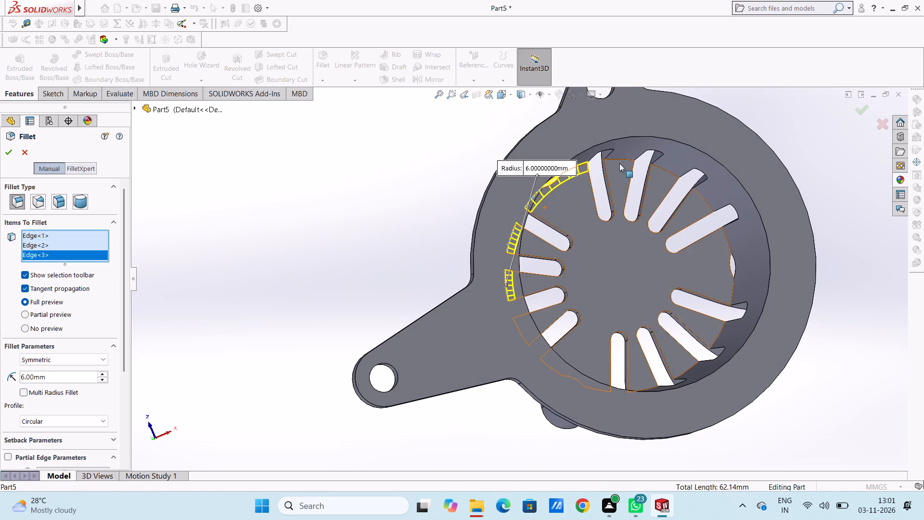
left_click(618, 159)
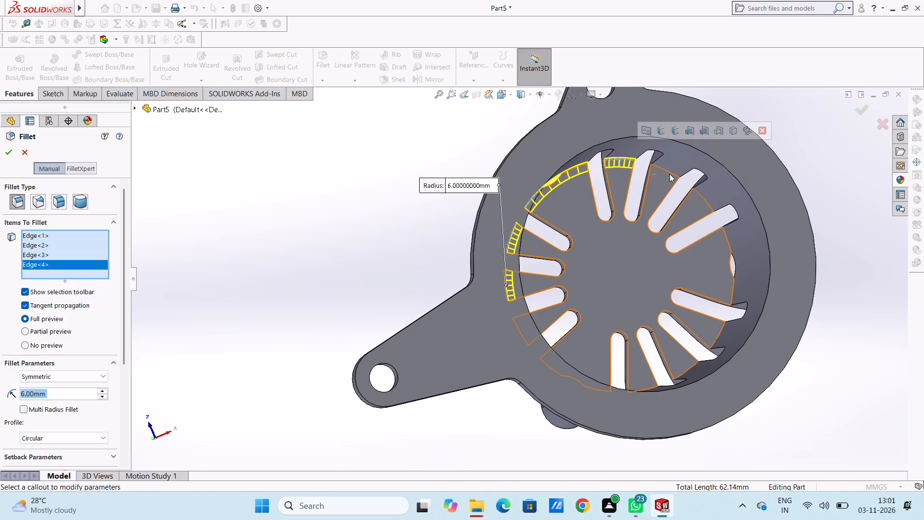
left_click(669, 173)
left_click(706, 199)
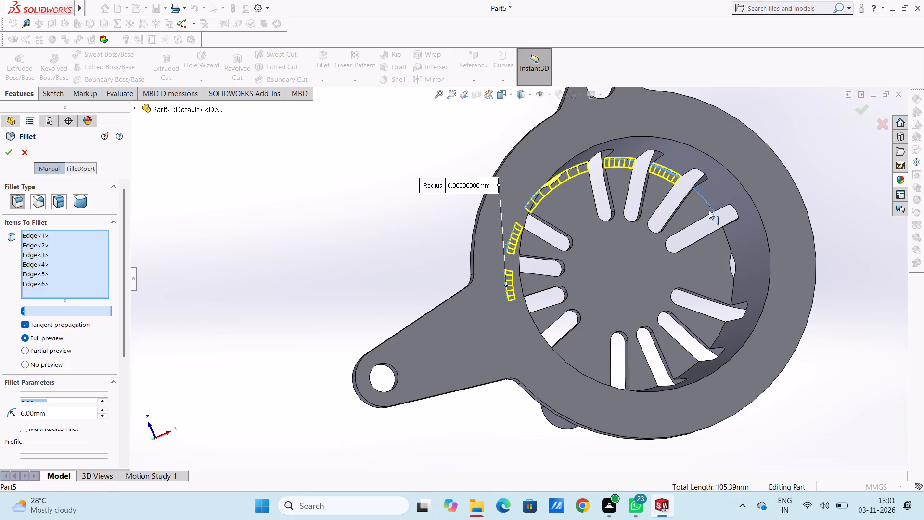
left_click(727, 236)
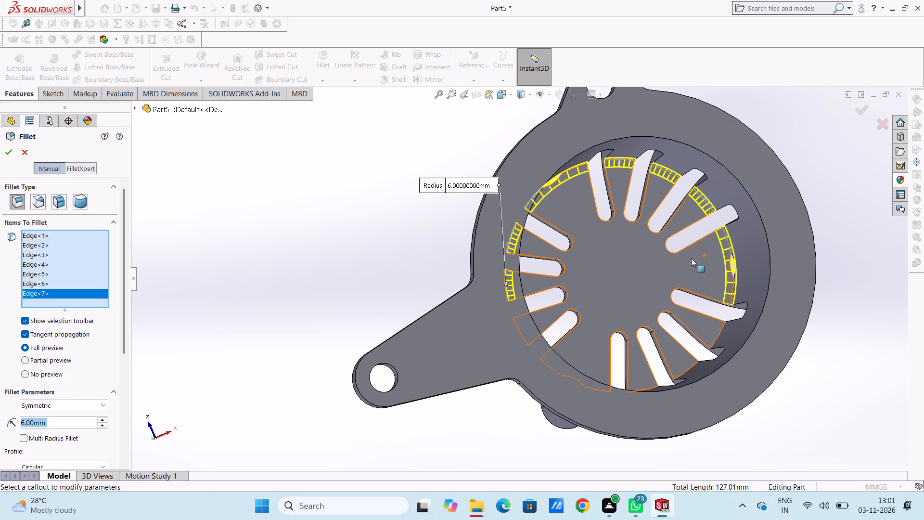
Examine the fillet preview on the cavity edges from both the outer top side and the underside of the cover.
middle_click_drag(640, 246, 607, 281)
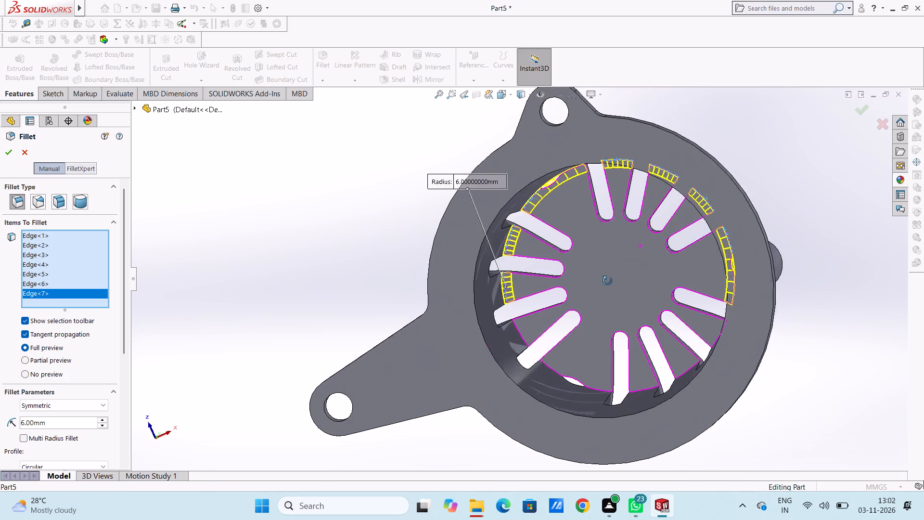
middle_click_drag(607, 281, 524, 308)
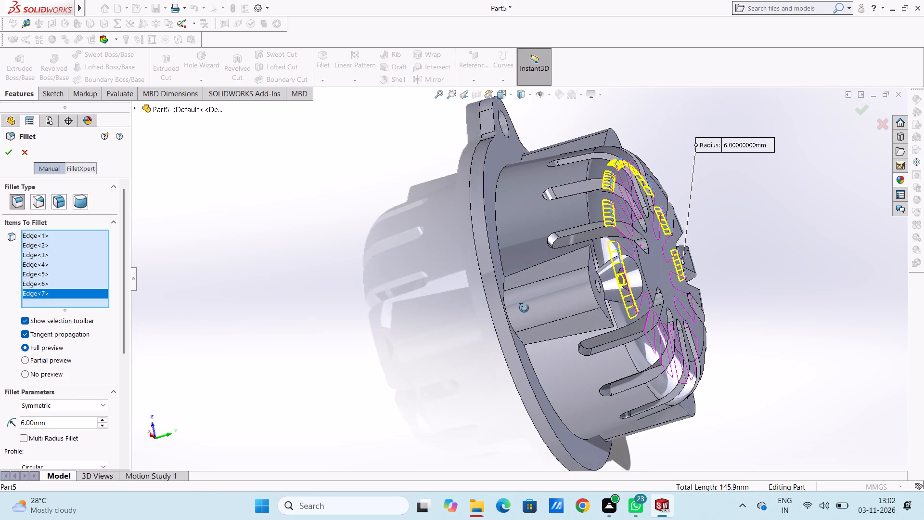
middle_click_drag(524, 308, 465, 319)
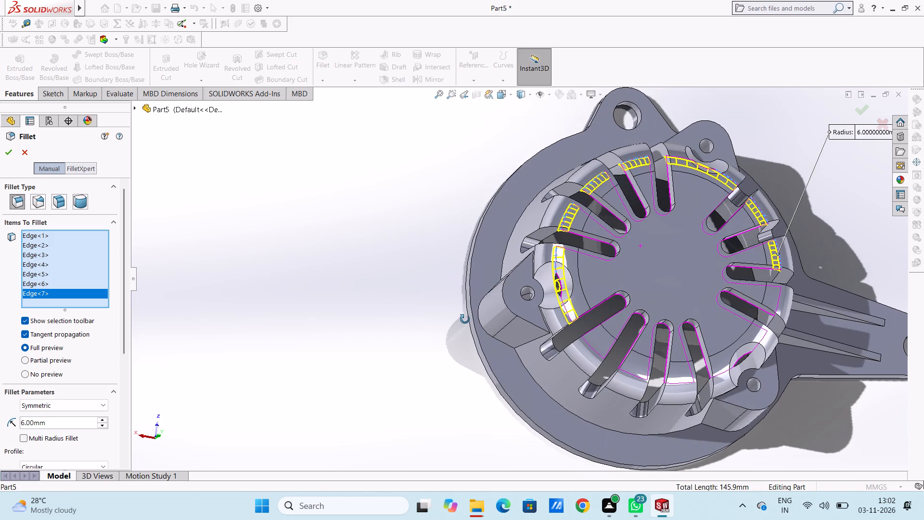
middle_click_drag(465, 319, 532, 308)
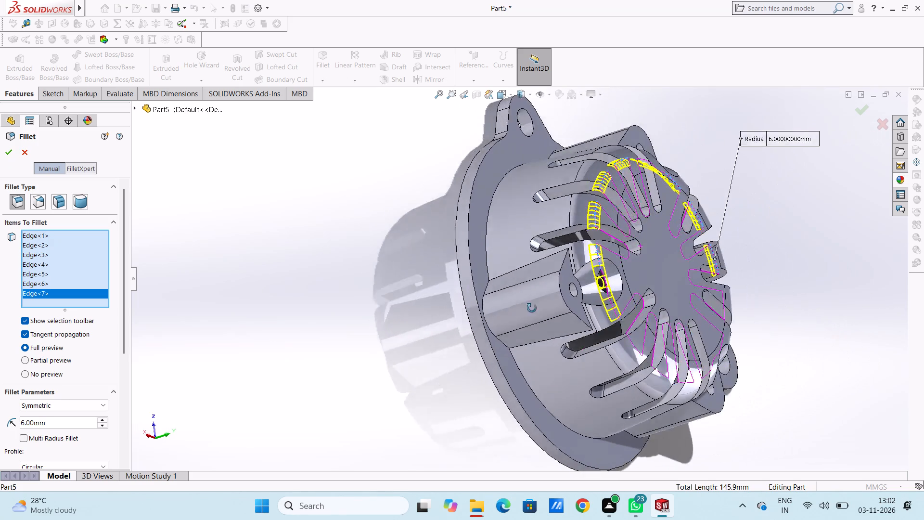
middle_click_drag(532, 308, 640, 282)
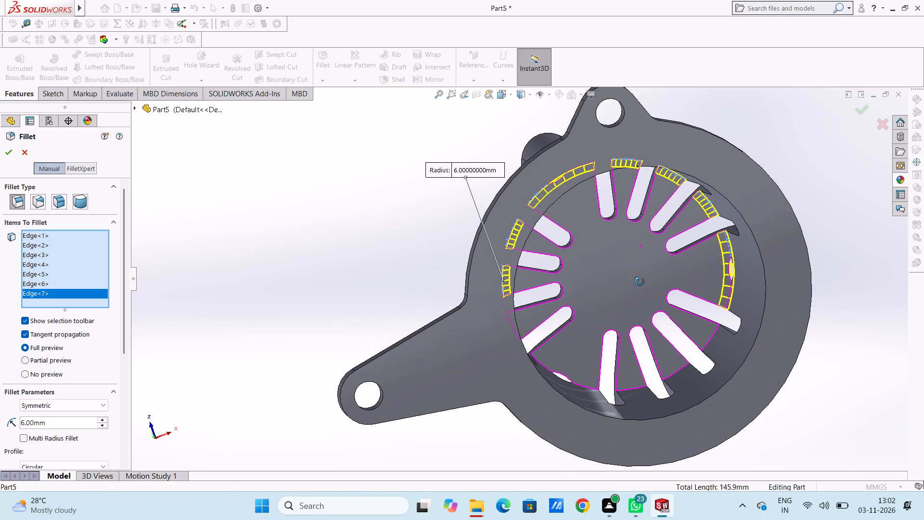
middle_click_drag(640, 282, 606, 288)
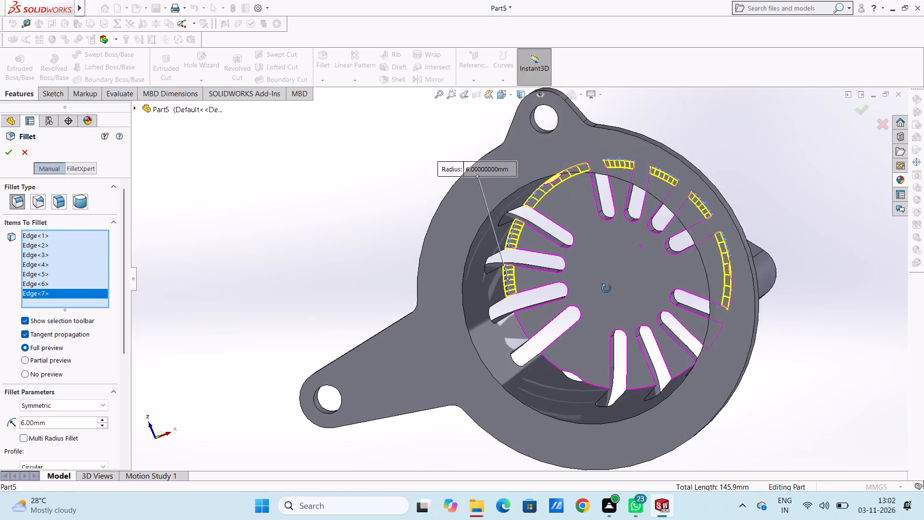
middle_click_drag(606, 288, 488, 304)
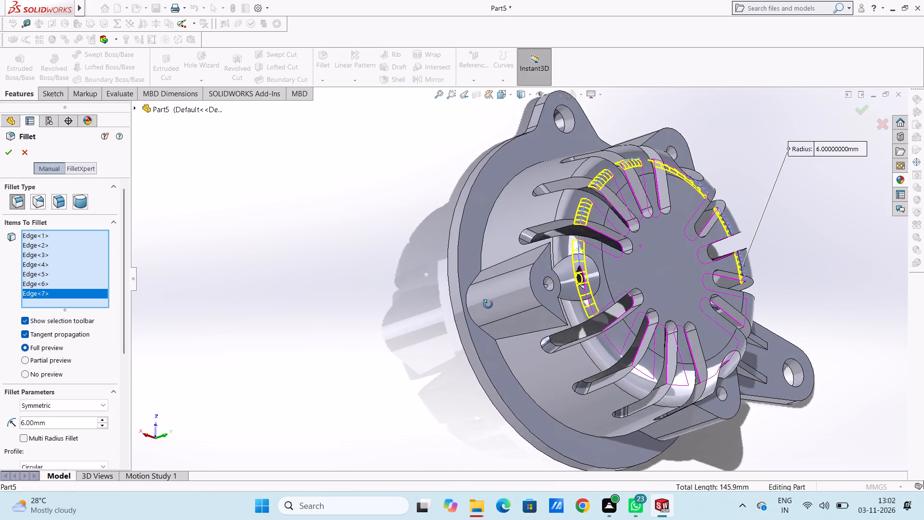
middle_click_drag(488, 304, 455, 307)
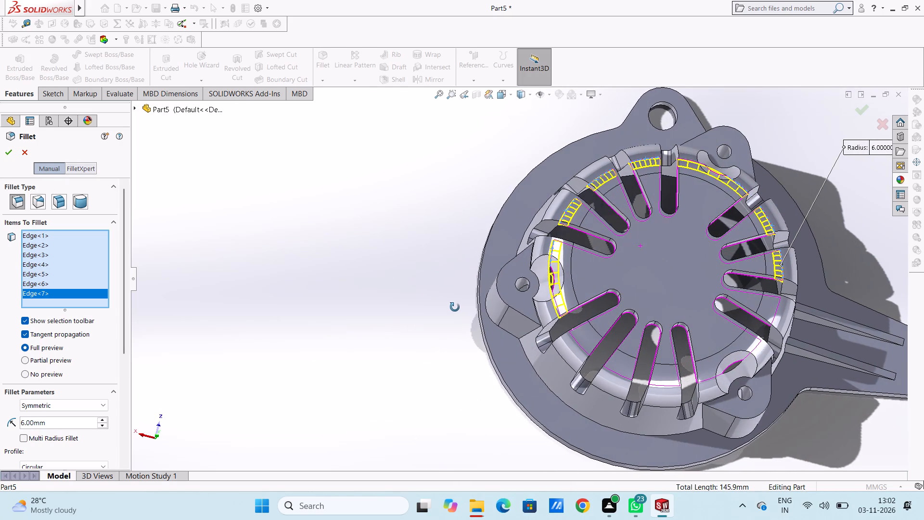
middle_click_drag(455, 307, 509, 304)
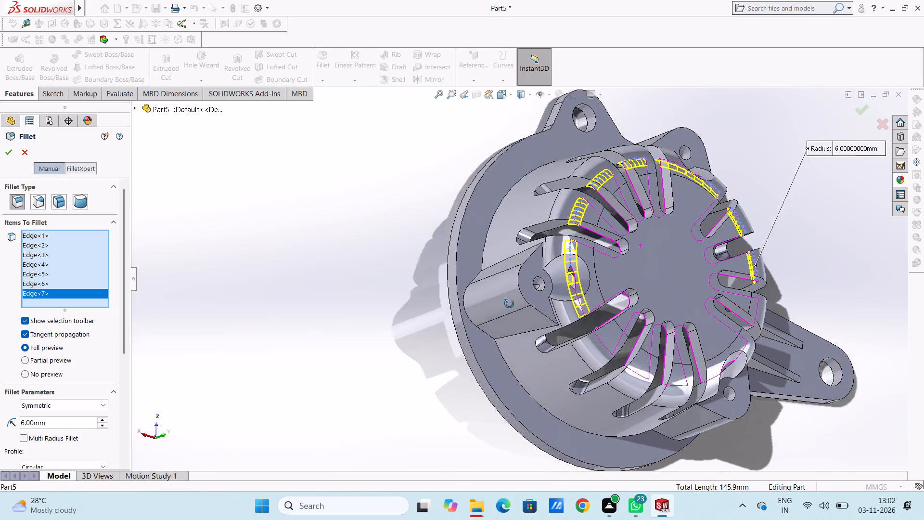
middle_click_drag(509, 304, 649, 290)
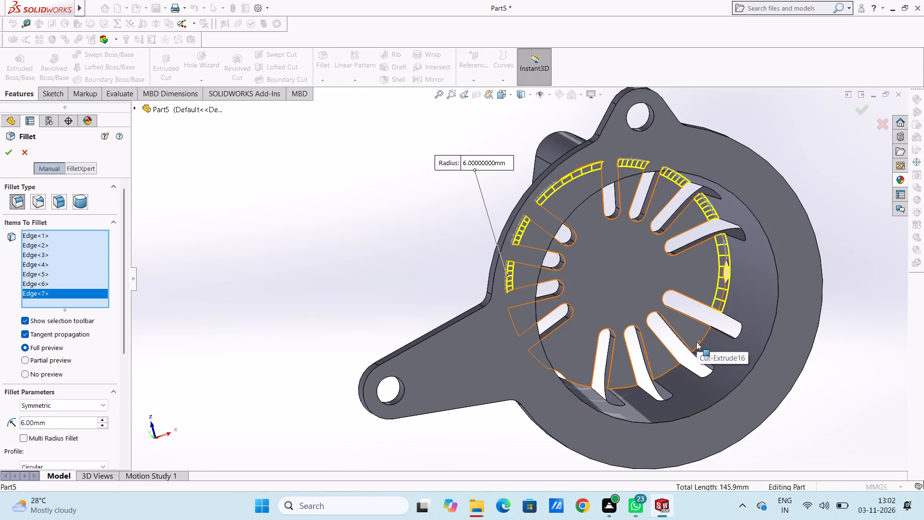
Add the remaining five edge segments between the vent slots around the cavity's inner end face to the fillet selection.
left_click(697, 342)
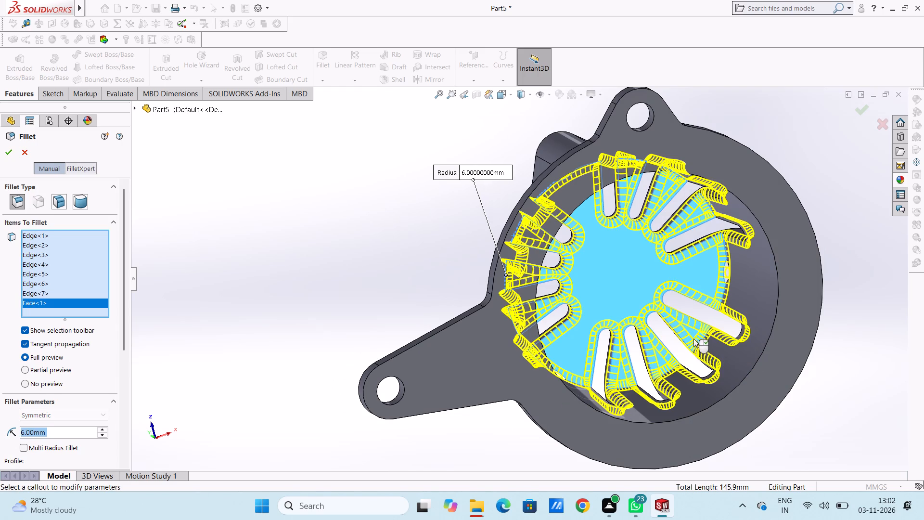
left_click(693, 337)
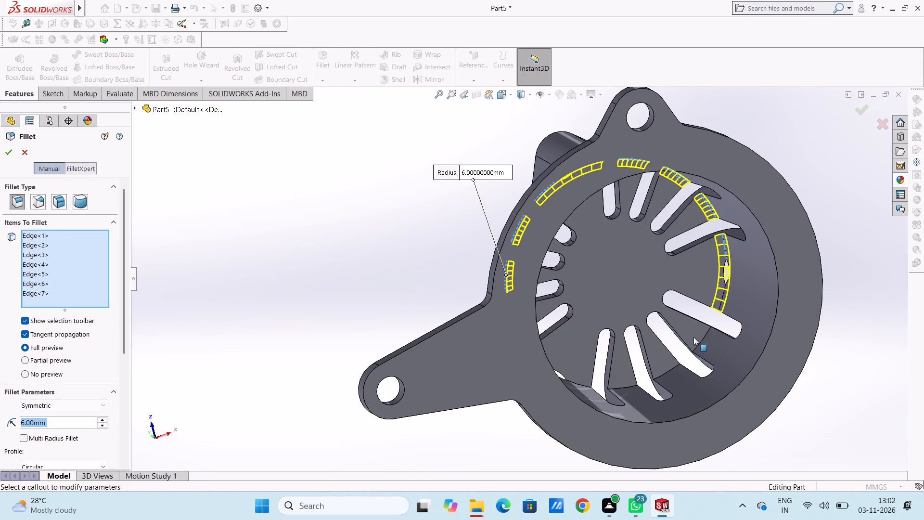
left_click(699, 344)
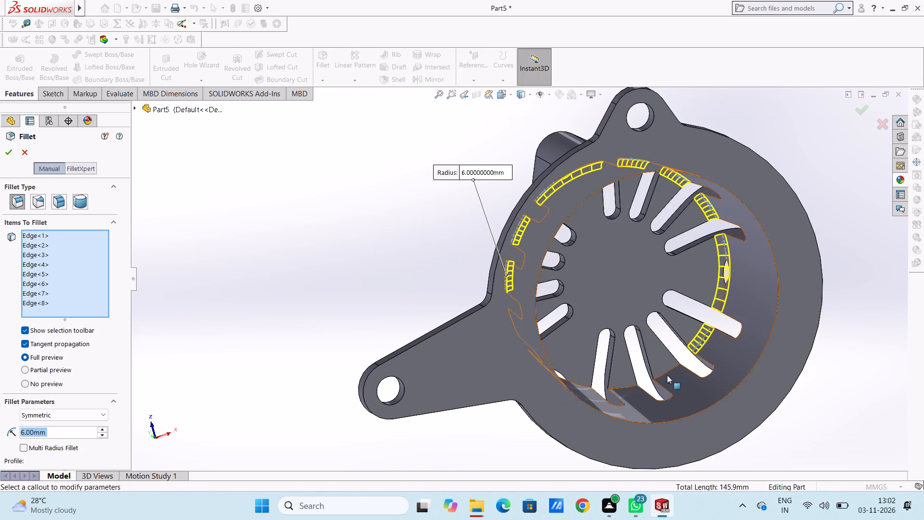
left_click(667, 372)
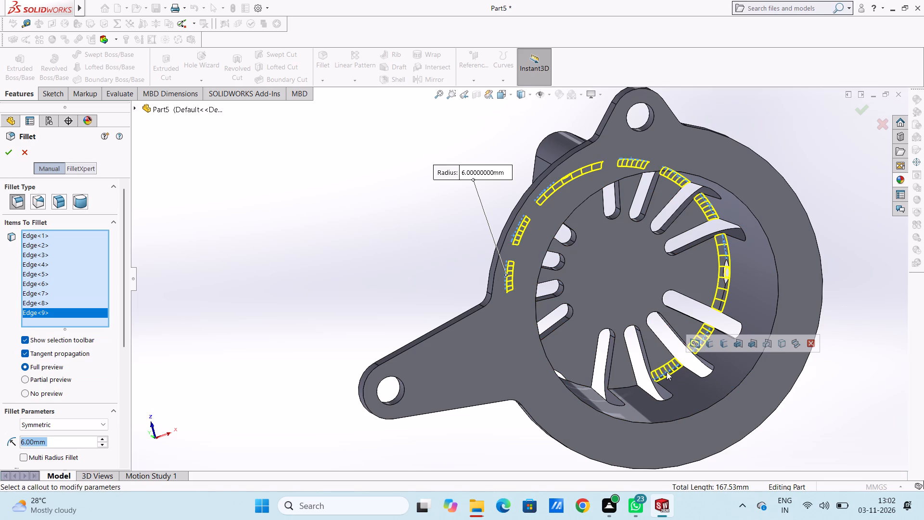
left_click(626, 387)
middle_click_drag(573, 323, 569, 349)
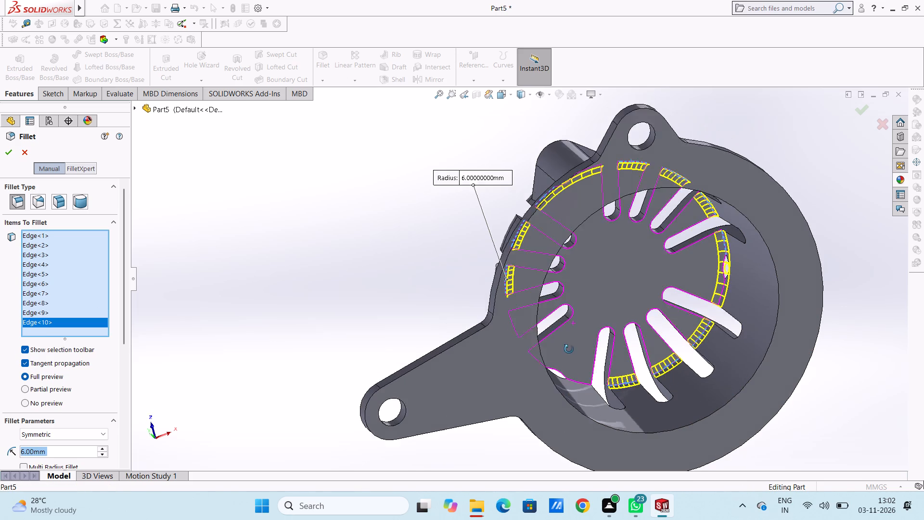
middle_click_drag(569, 349, 536, 373)
left_click(592, 375)
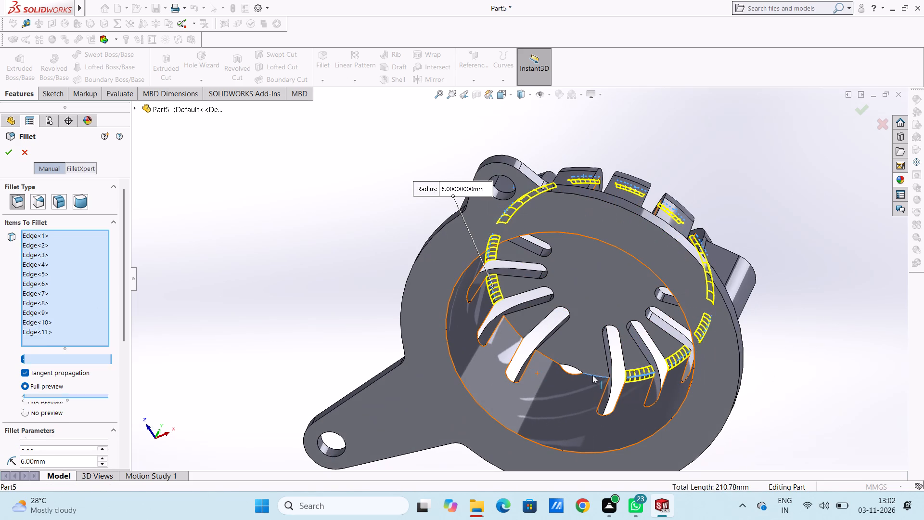
left_click(517, 332)
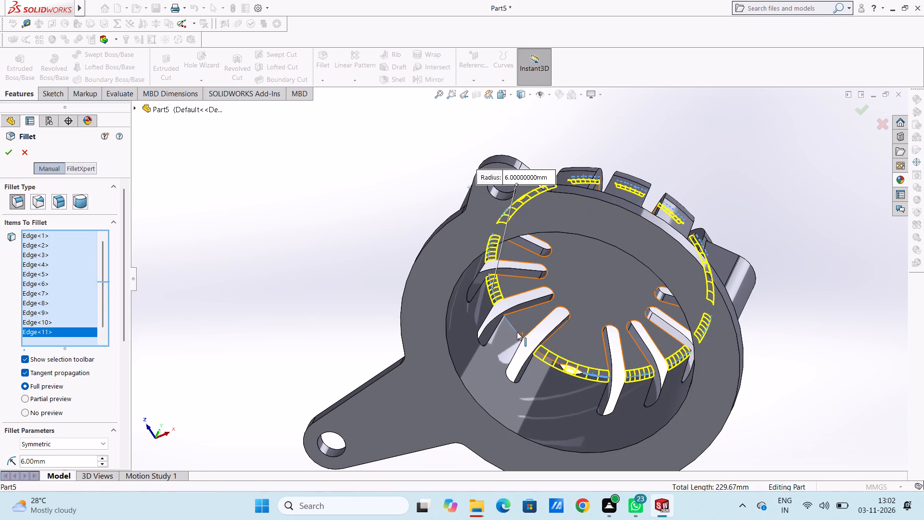
Set the fillet radius to 20 mm and apply it to the twelve selected inner cavity edges.
middle_click_drag(399, 263, 386, 360)
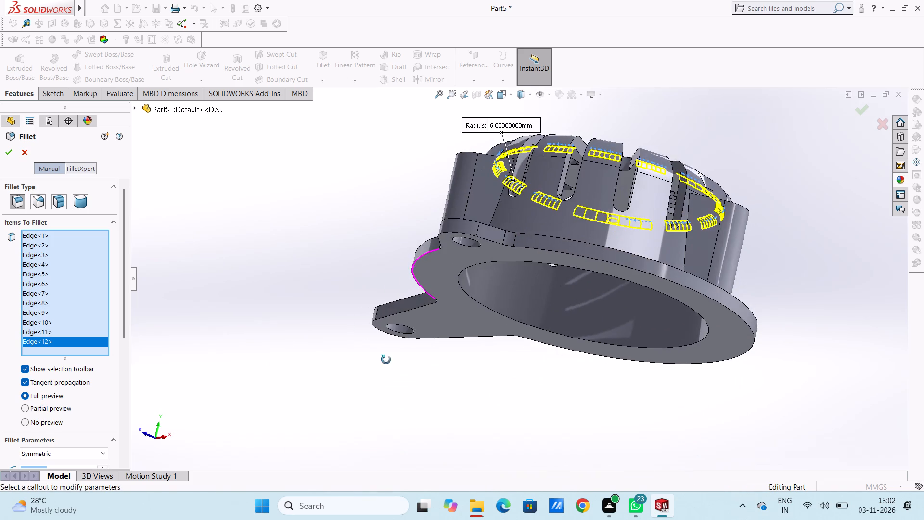
scroll(395, 248, "up", 4)
middle_click_drag(418, 250, 346, 325)
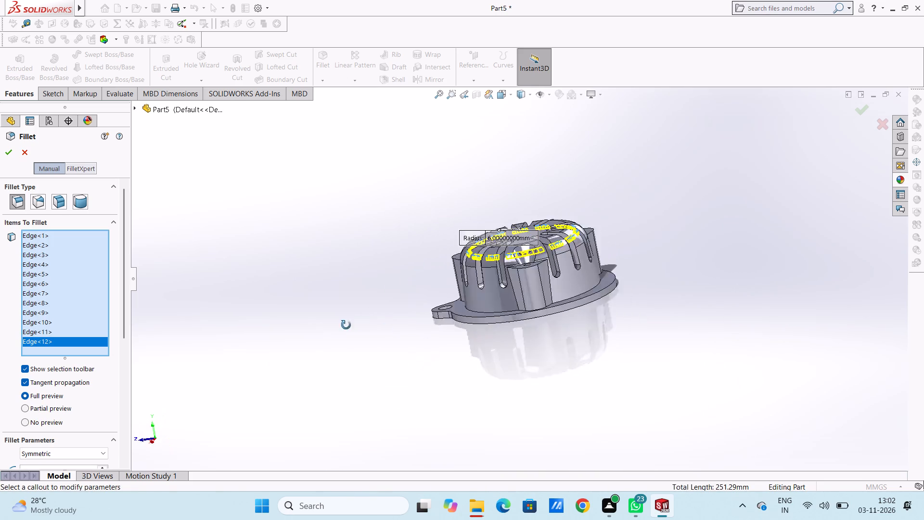
middle_click_drag(346, 325, 297, 345)
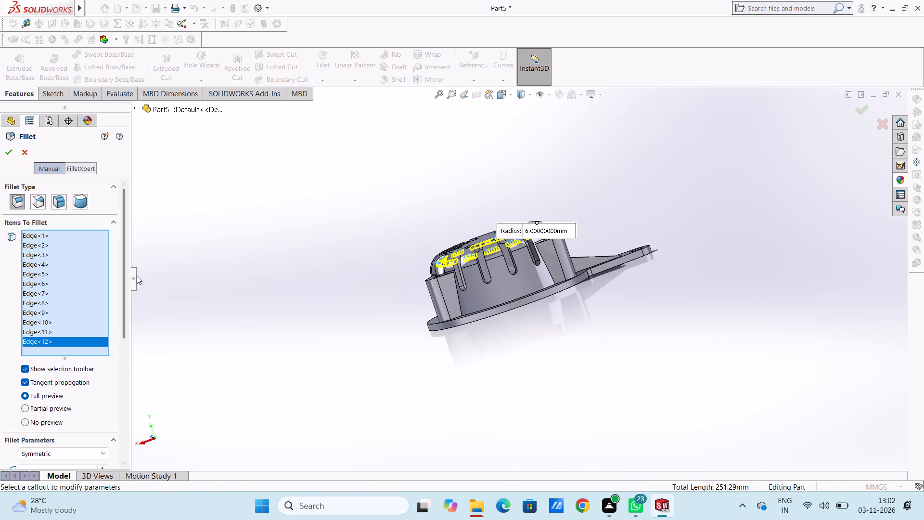
scroll(194, 327, "down", 1)
scroll(118, 328, "down", 3)
scroll(115, 302, "up", 1)
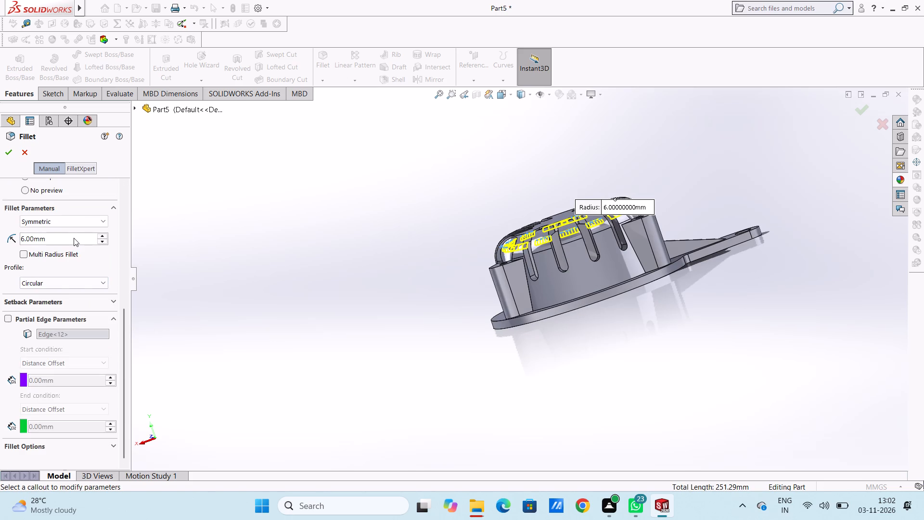
double_click(74, 237)
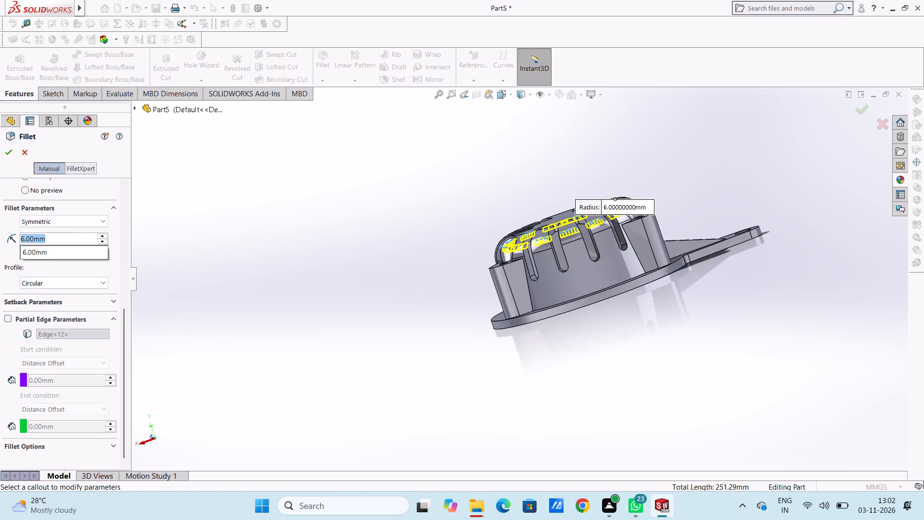
type("20")
key("Return")
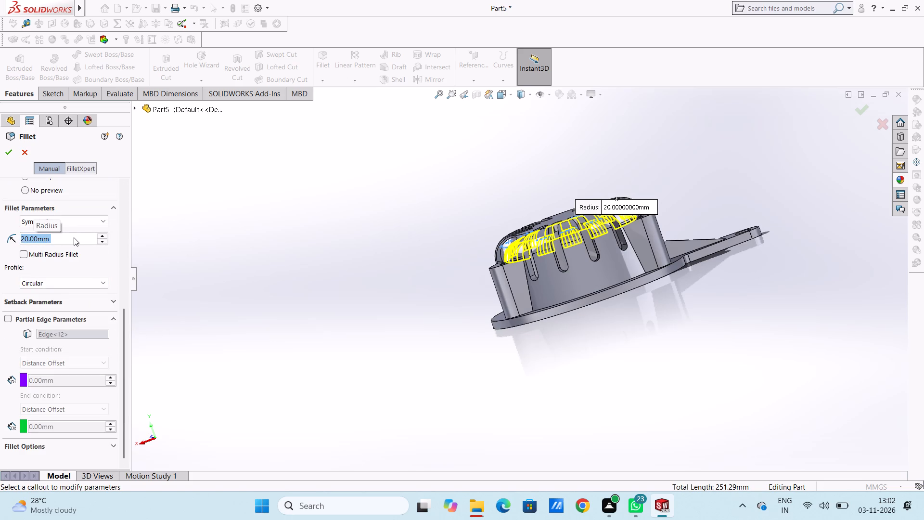
middle_click_drag(415, 270, 423, 363)
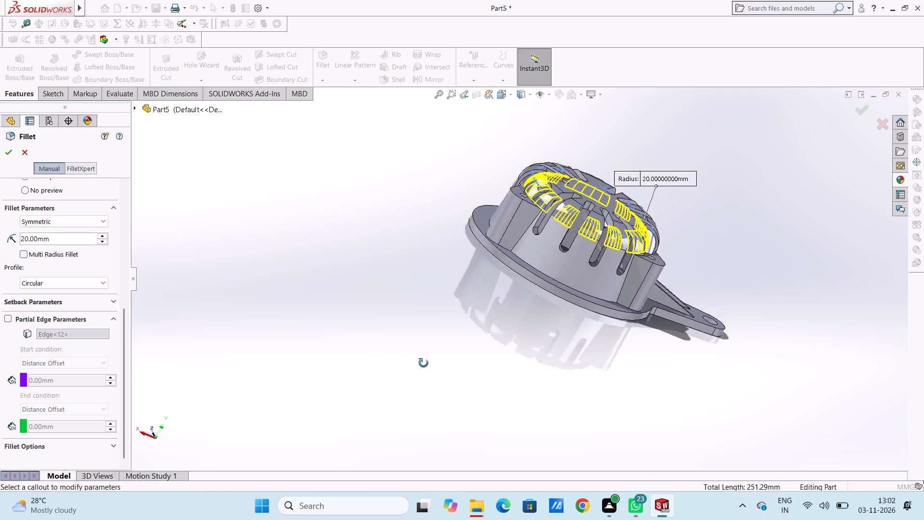
middle_click_drag(423, 363, 441, 398)
left_click(6, 153)
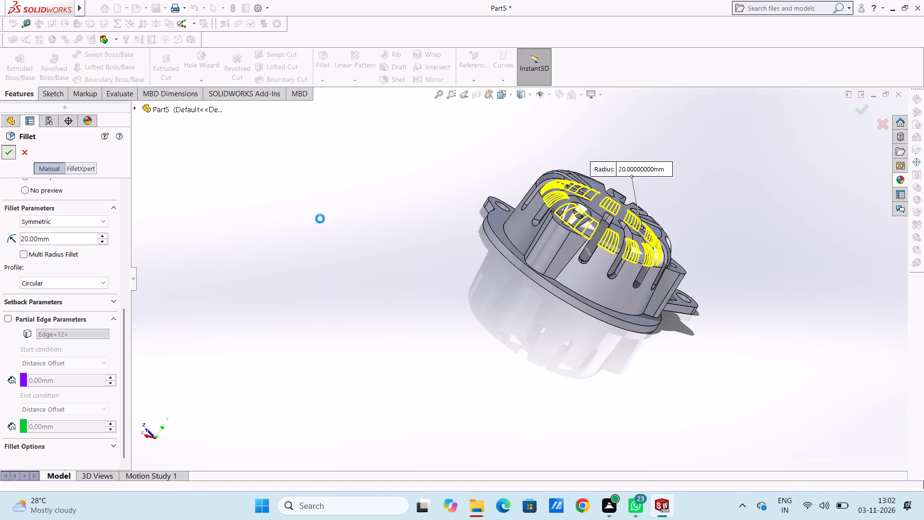
Examine the filleted cavity and vent slots from the underside and the outer top side of the cover.
middle_click_drag(400, 258, 438, 164)
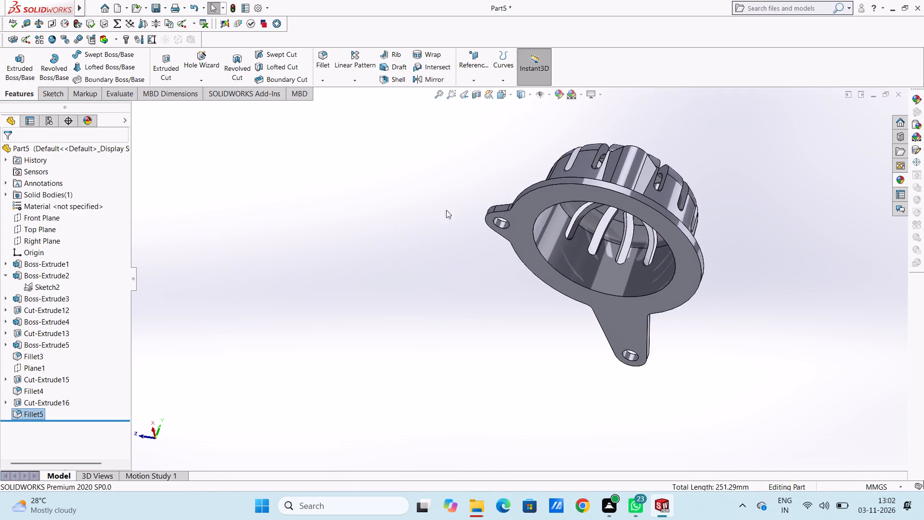
middle_click_drag(434, 251, 463, 240)
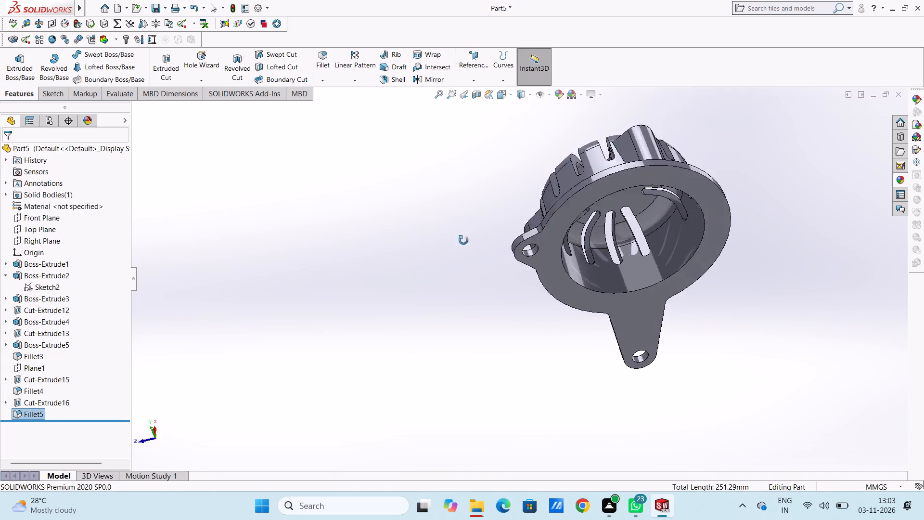
middle_click_drag(463, 240, 387, 384)
middle_click_drag(386, 231, 435, 223)
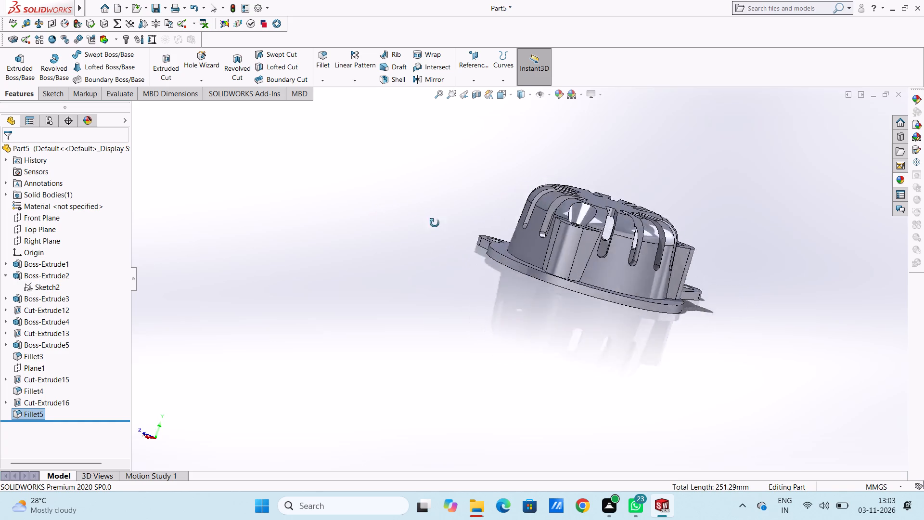
middle_click_drag(435, 223, 354, 271)
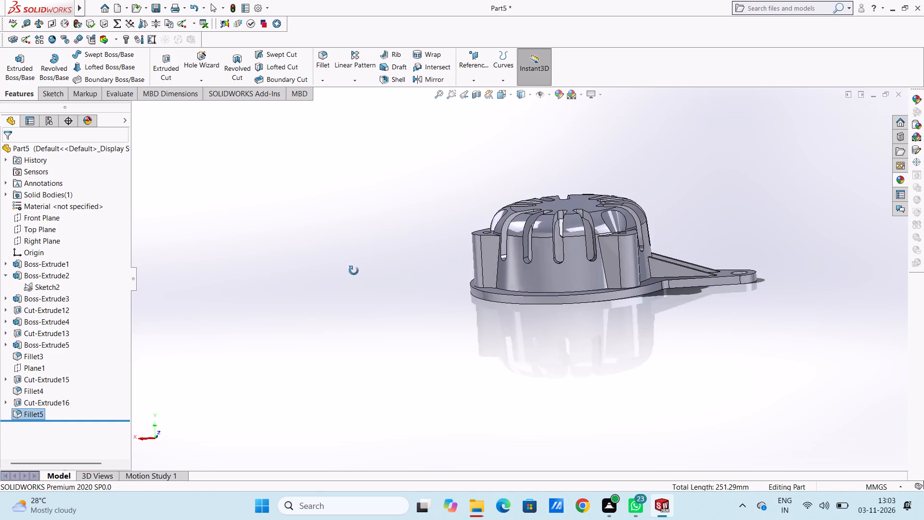
middle_click_drag(354, 271, 352, 284)
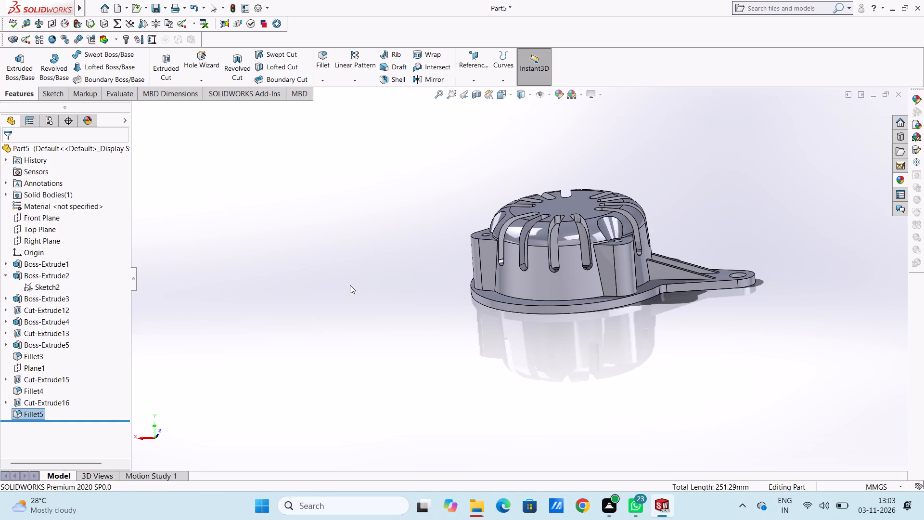
Sketch a circle of about 29 mm radius on the cover's flat top face, centred on the origin.
key("ctrl+5")
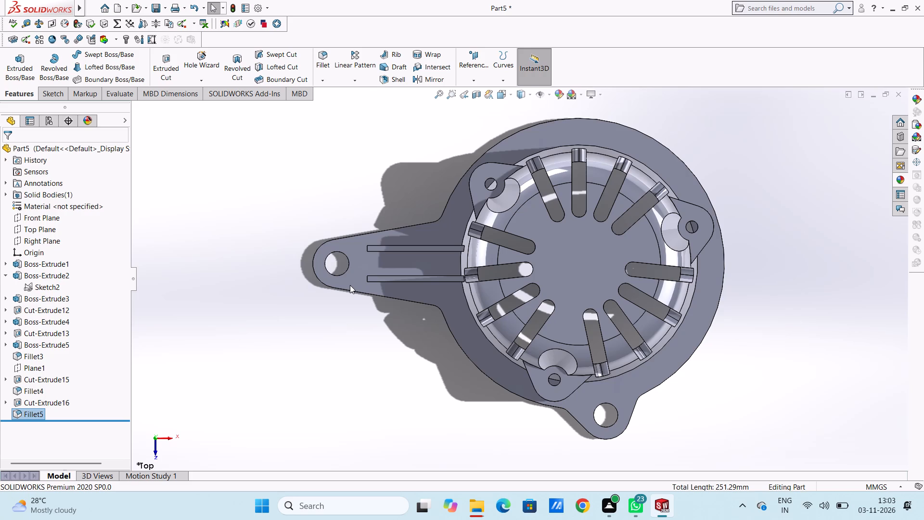
scroll(356, 292, "down", 1)
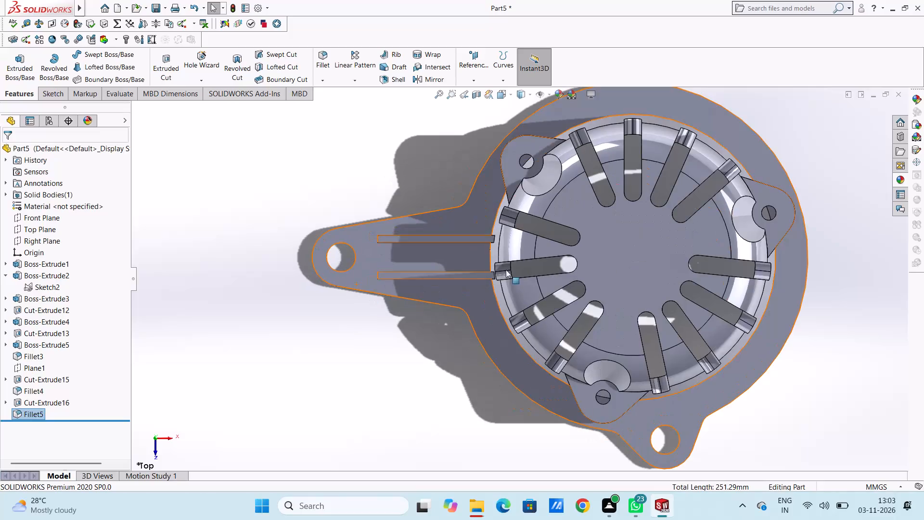
scroll(656, 264, "up", 4)
left_click(577, 266)
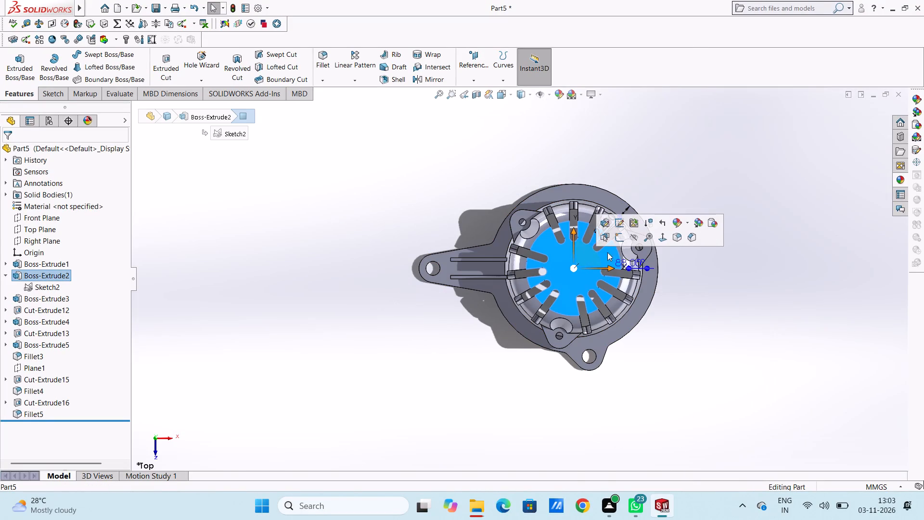
left_click(617, 238)
left_click(446, 210)
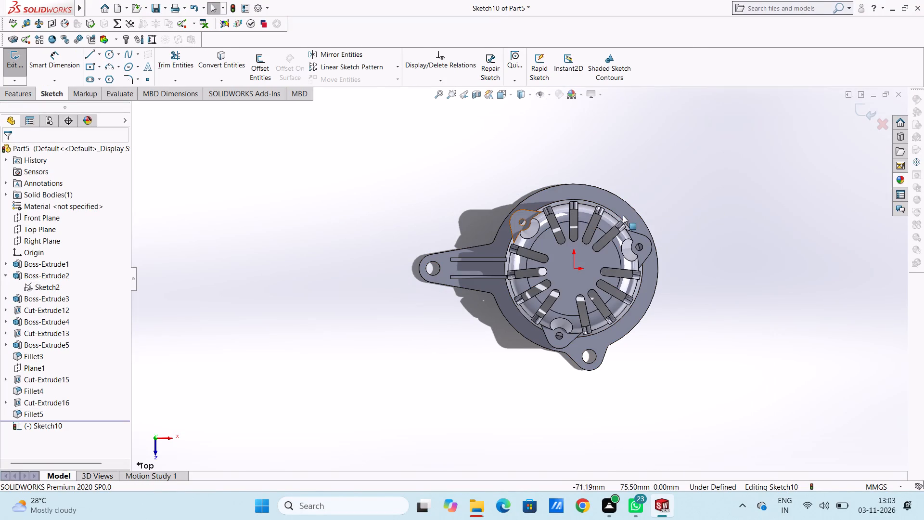
scroll(656, 223, "down", 2)
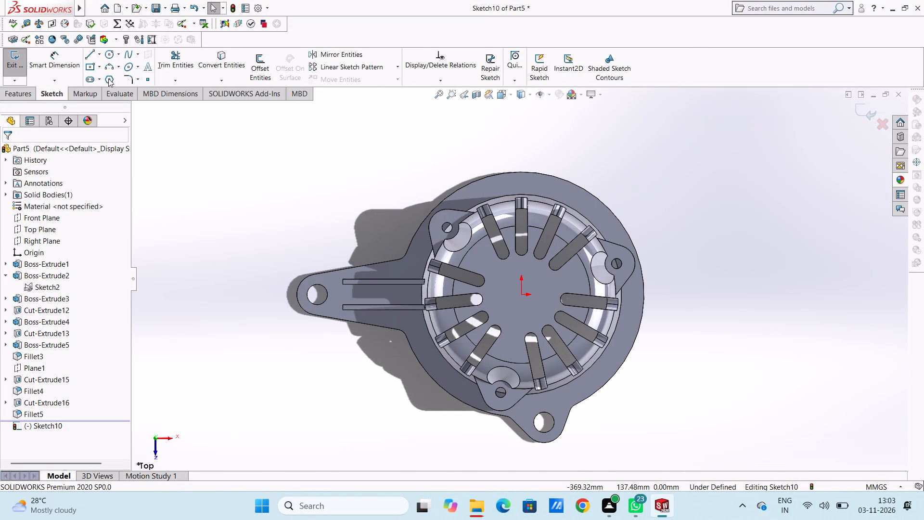
left_click(108, 56)
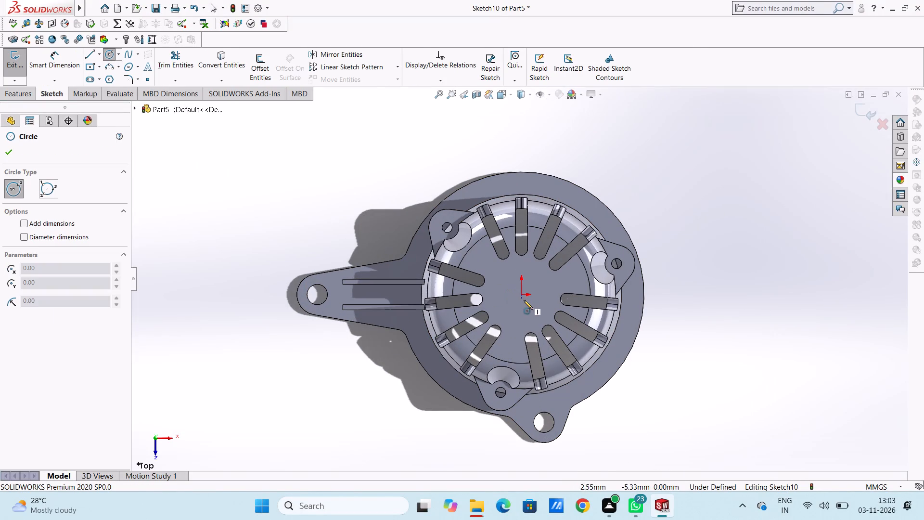
left_click(521, 295)
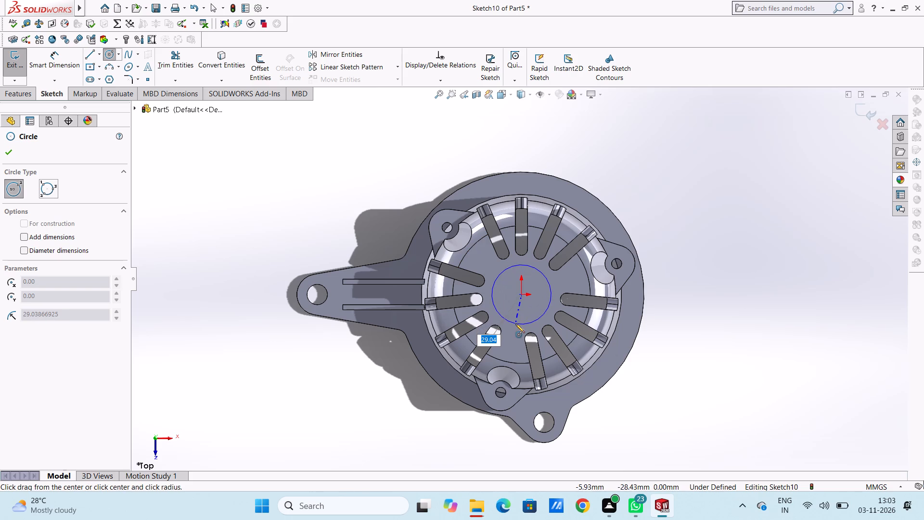
left_click(515, 324)
left_click(5, 149)
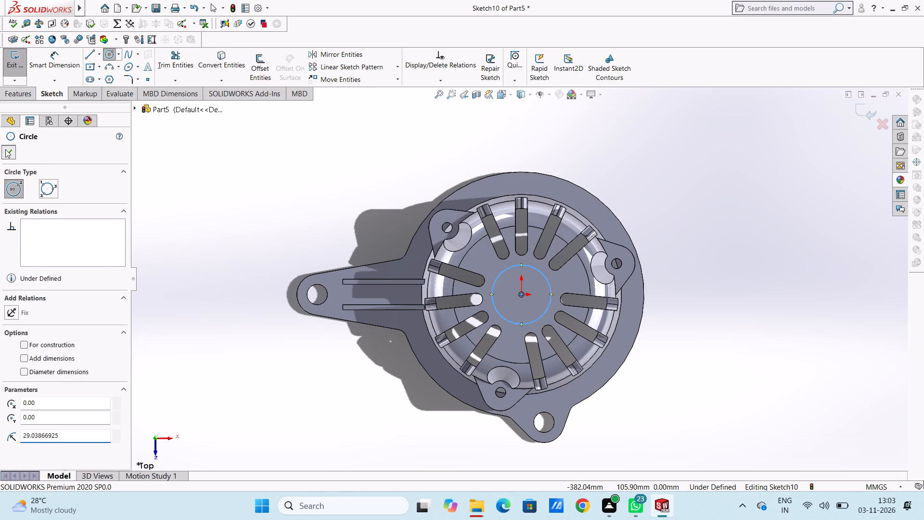
left_click(255, 194)
Dimension the circle's diameter as 60 mm.
left_click(59, 65)
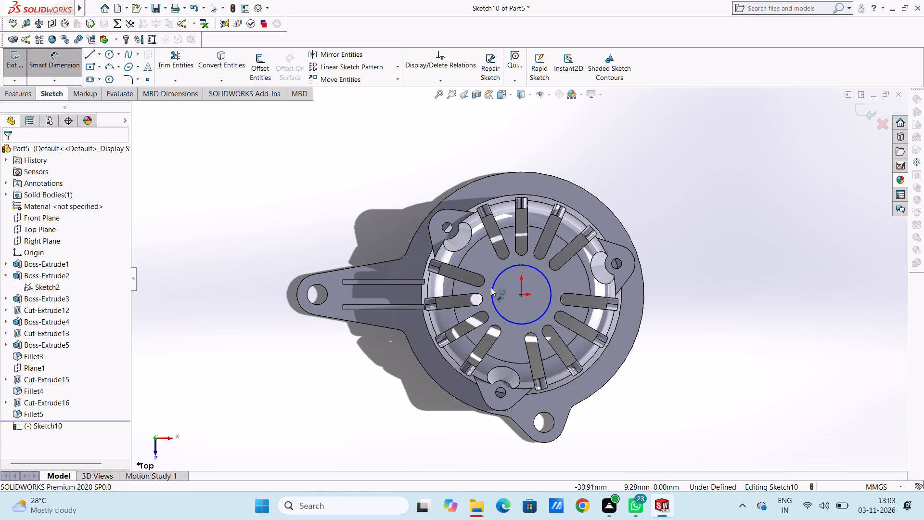
left_click(493, 291)
left_click(328, 390)
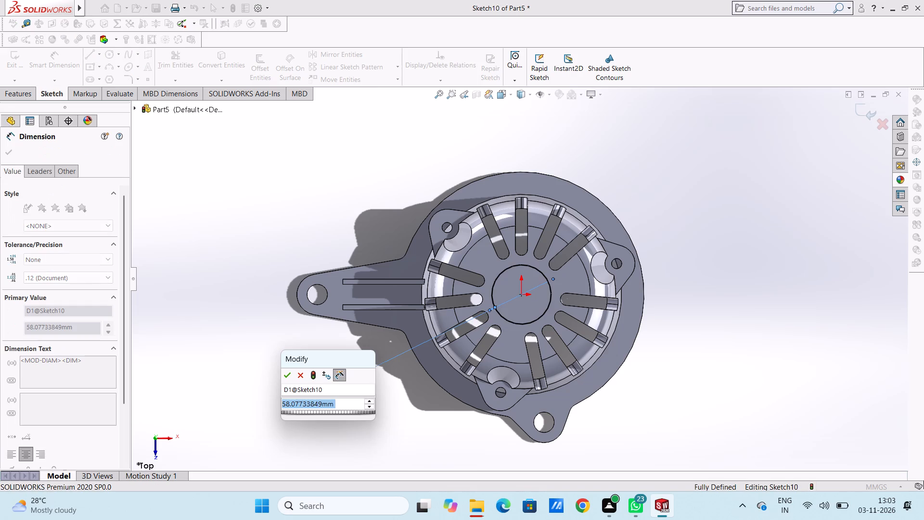
type("60")
key("Return")
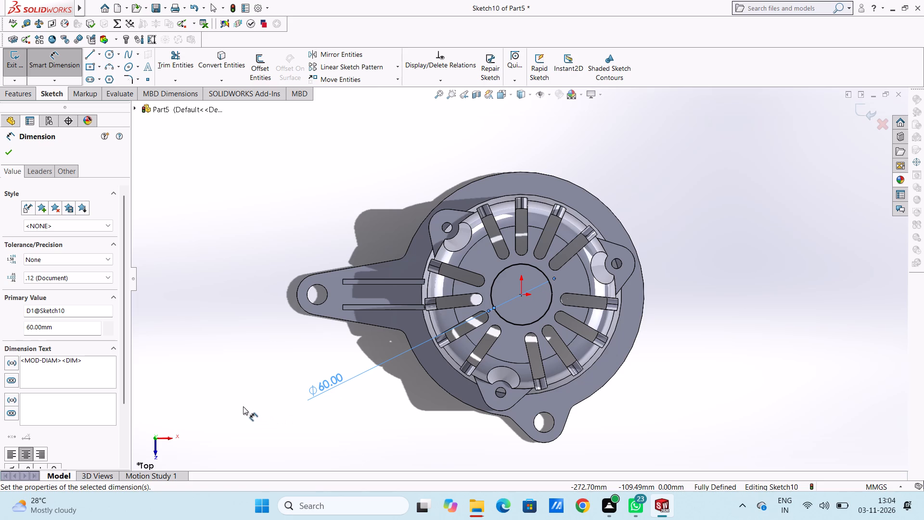
left_click(11, 154)
left_click(190, 216)
Extrude the 60 mm circle outward from the cover's top face as a 6 mm blind boss, merged with the body.
left_click(24, 94)
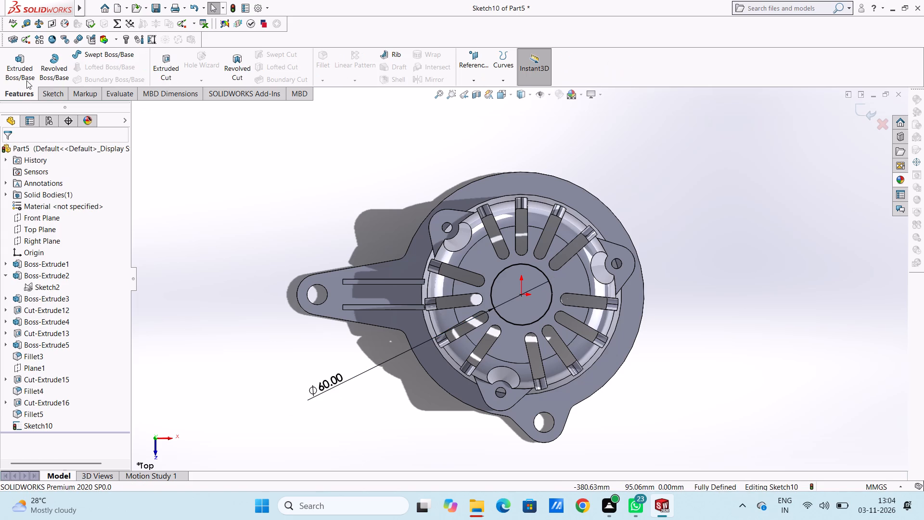
left_click(25, 64)
middle_click_drag(201, 209, 234, 203)
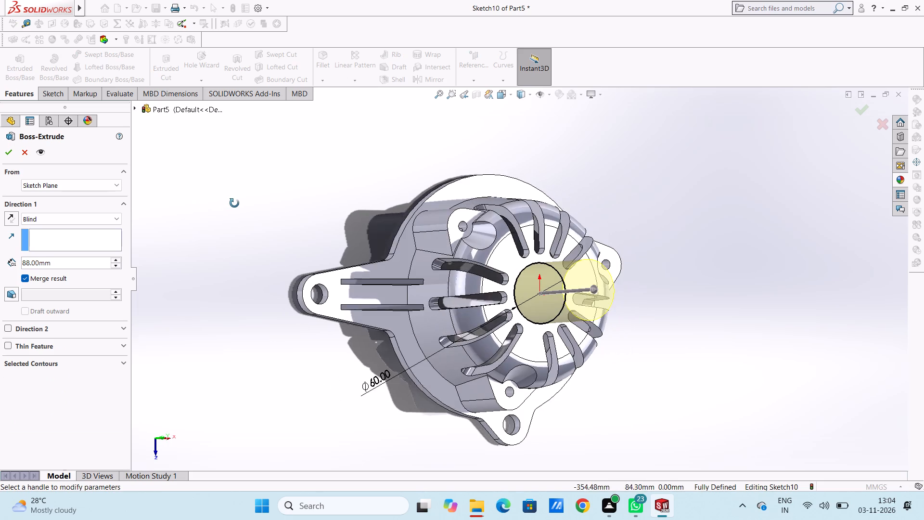
middle_click_drag(234, 203, 243, 202)
double_click(86, 261)
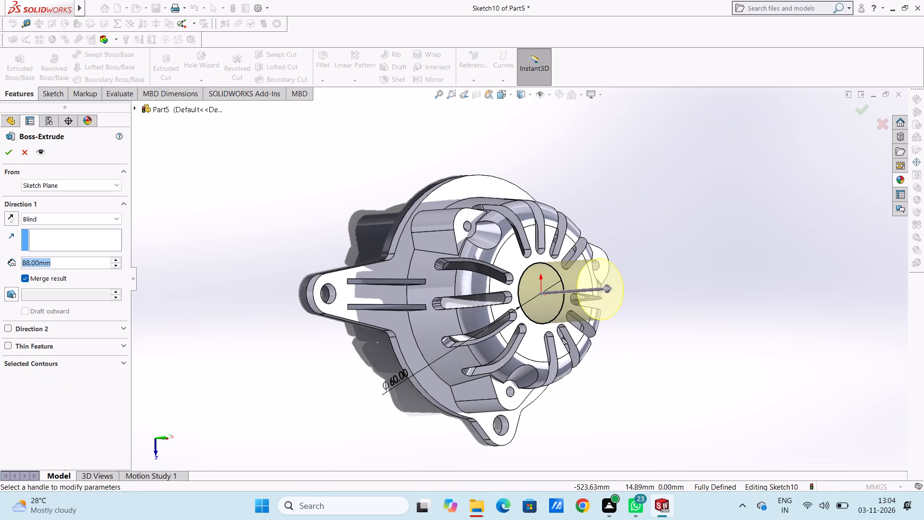
key("6")
key("Return")
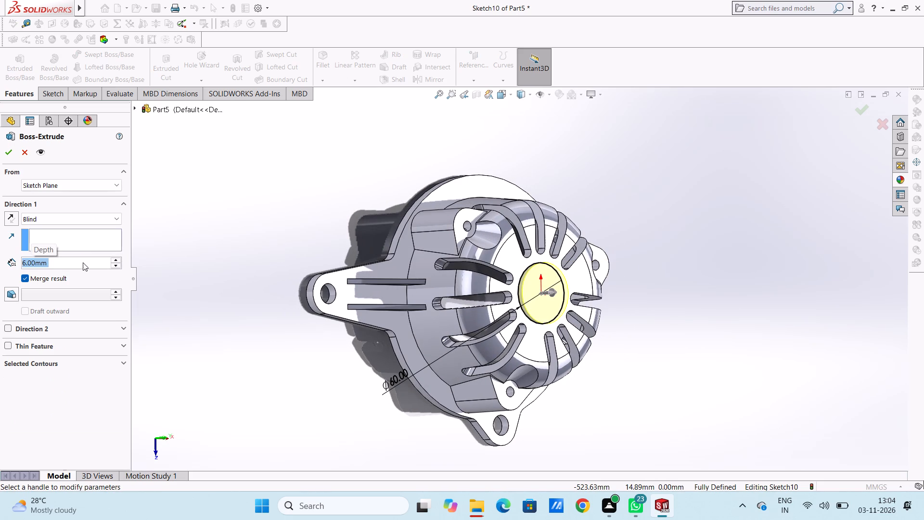
left_click(11, 158)
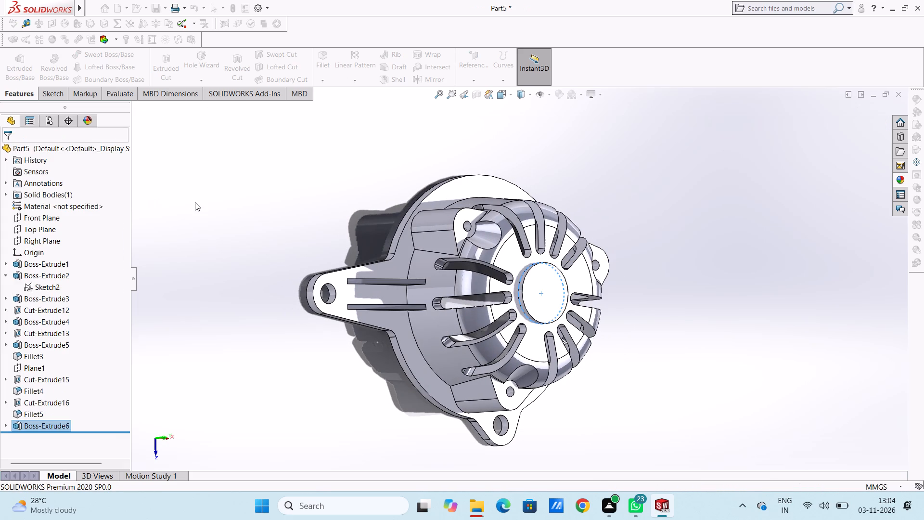
left_click(195, 202)
Sketch a circle of about 17.5 mm radius on the top face of the central round boss, centred on the origin.
key("ctrl+5")
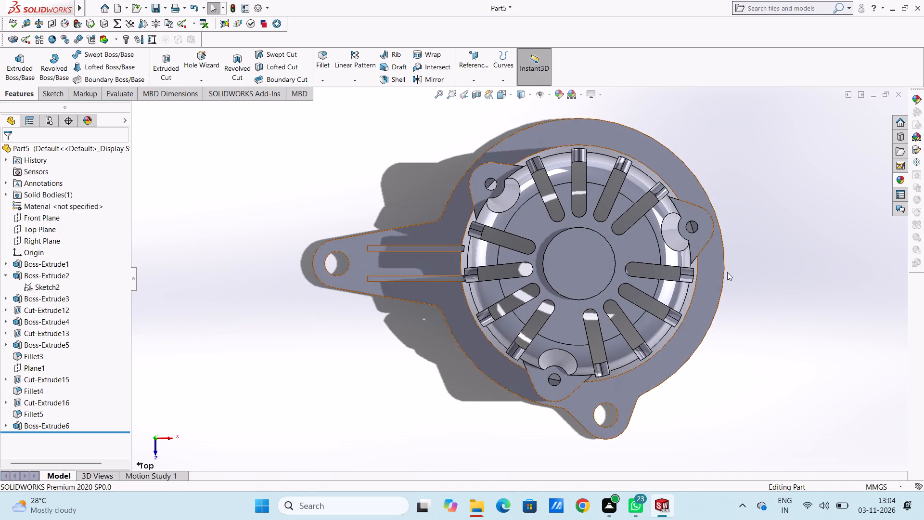
scroll(684, 253, "up", 1)
scroll(559, 267, "down", 1)
left_click(561, 270)
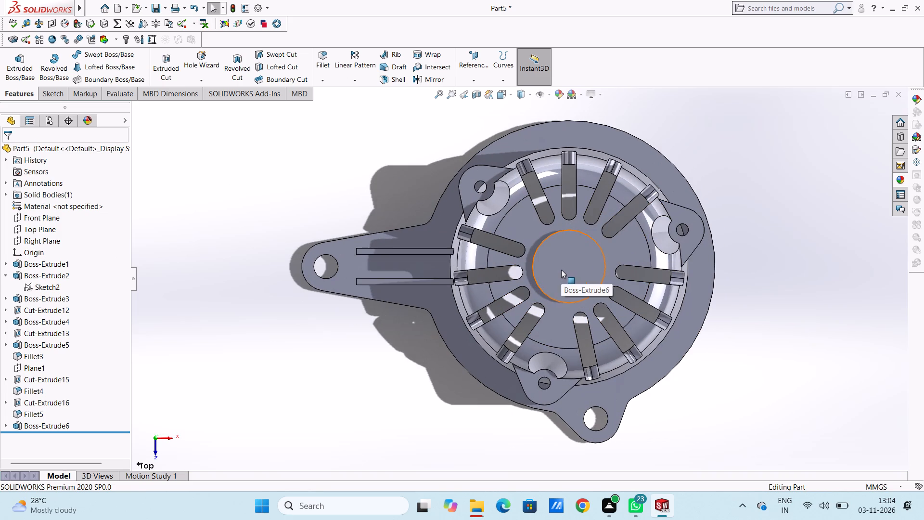
left_click(603, 246)
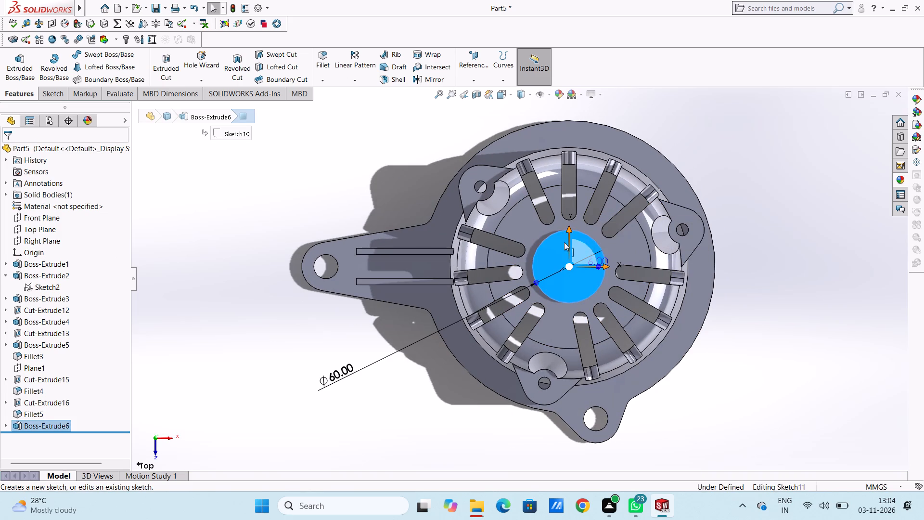
left_click(371, 198)
left_click(106, 52)
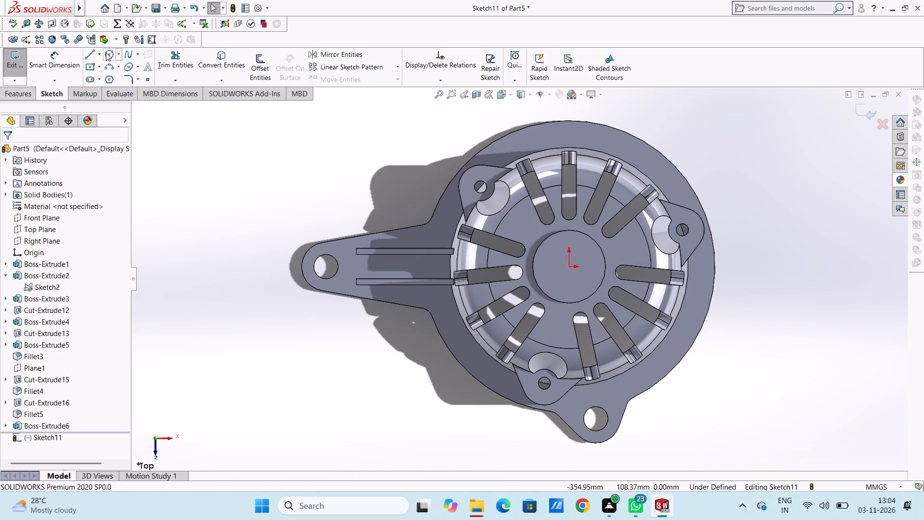
left_click(569, 264)
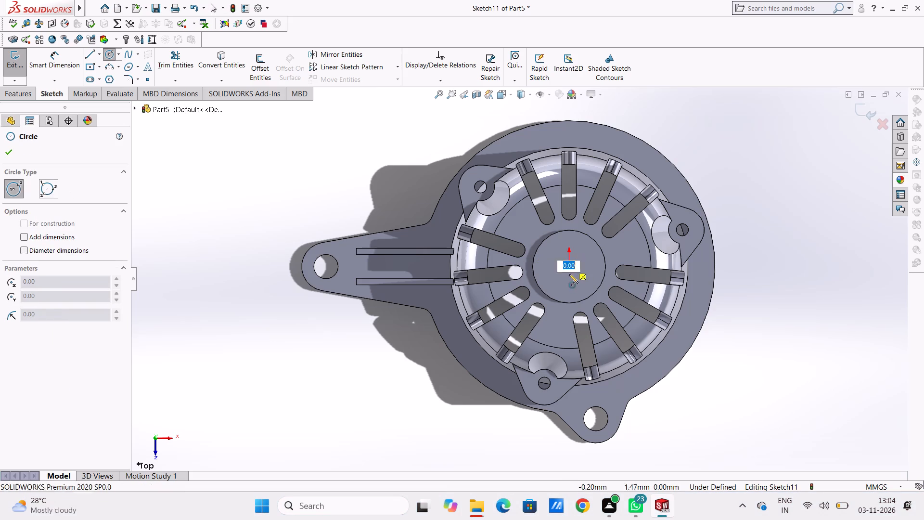
left_click(572, 288)
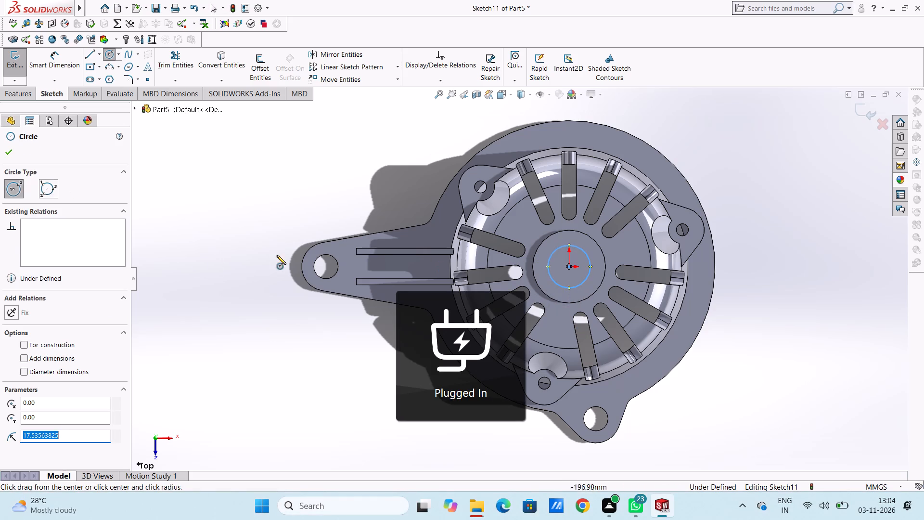
left_click(8, 152)
left_click(174, 193)
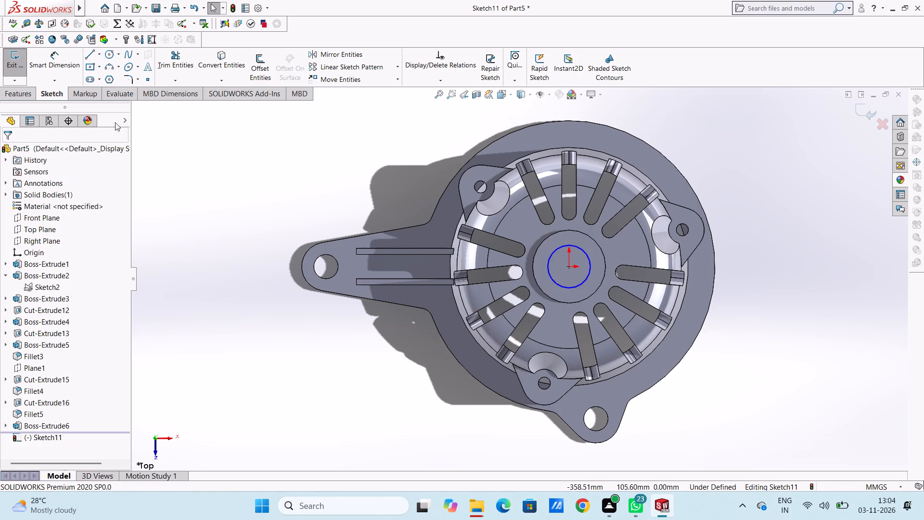
Dimension the diameter of the circle on the boss as 30 mm.
left_click(62, 52)
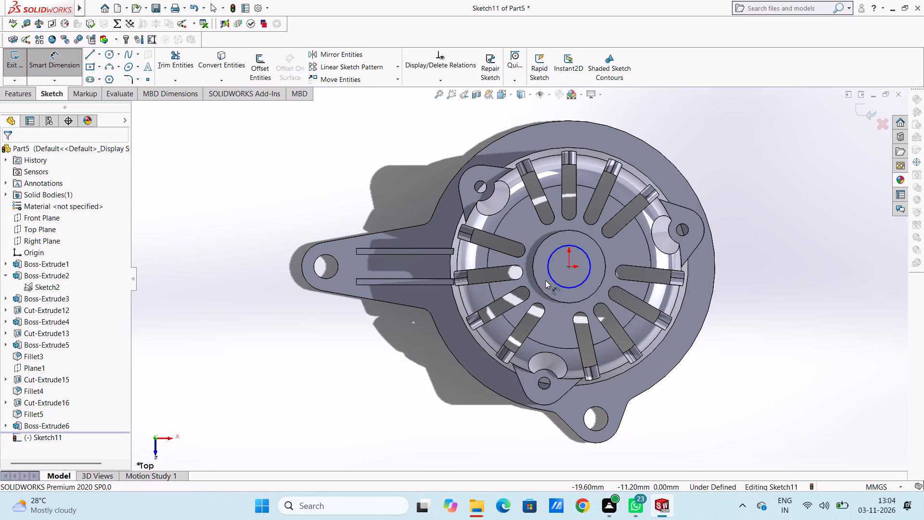
left_click(551, 277)
left_click(357, 376)
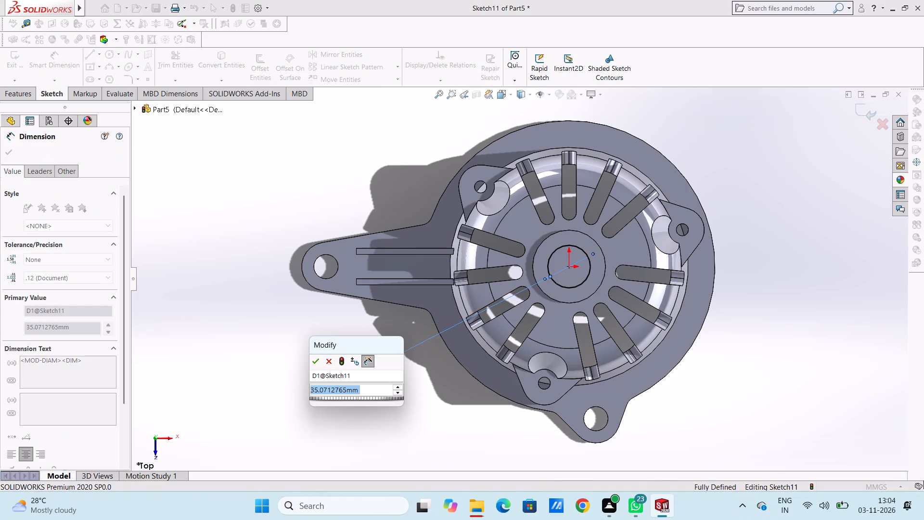
type("30")
key("Return")
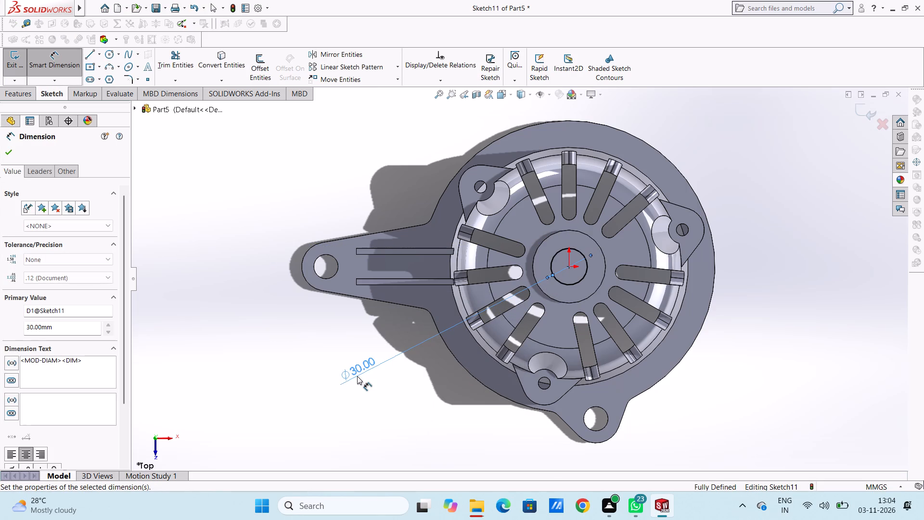
left_click(297, 367)
Set the diameter of the circle on the boss to 50 mm and finish dimensioning.
double_click(353, 375)
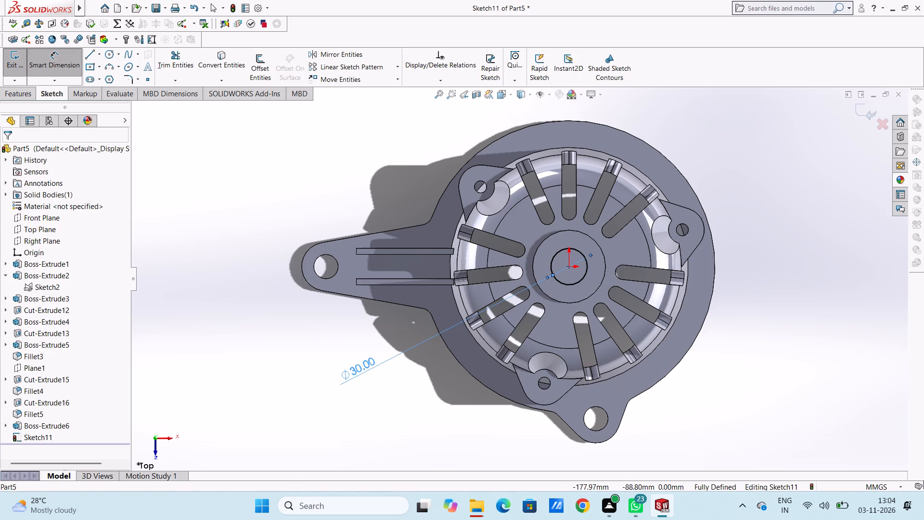
type("50")
key("Return")
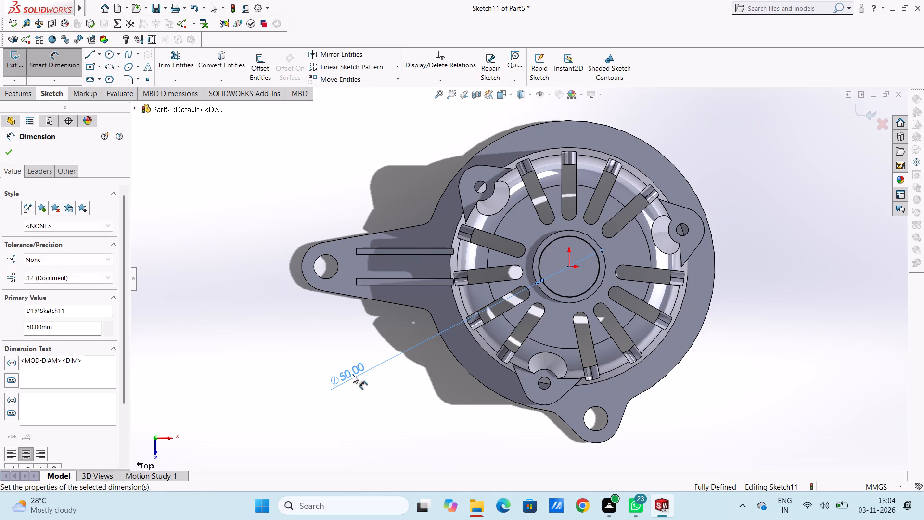
left_click(298, 353)
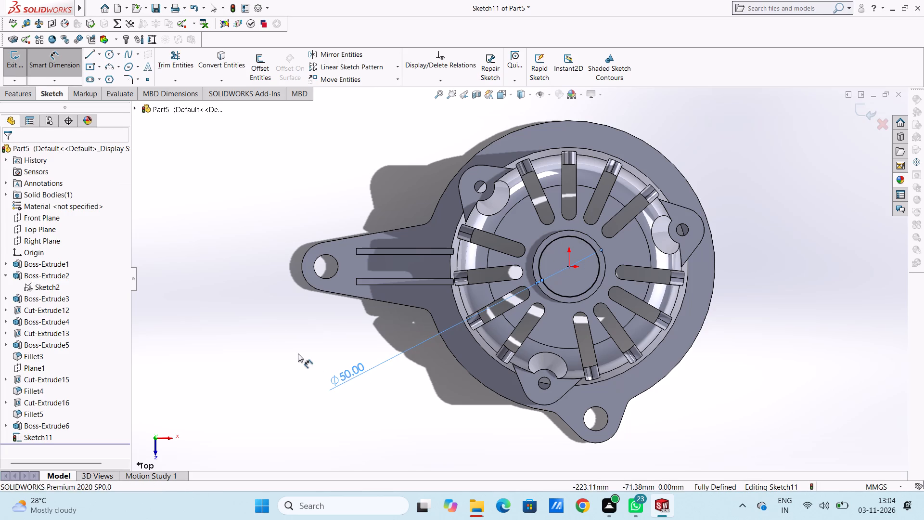
left_click(57, 66)
left_click(19, 99)
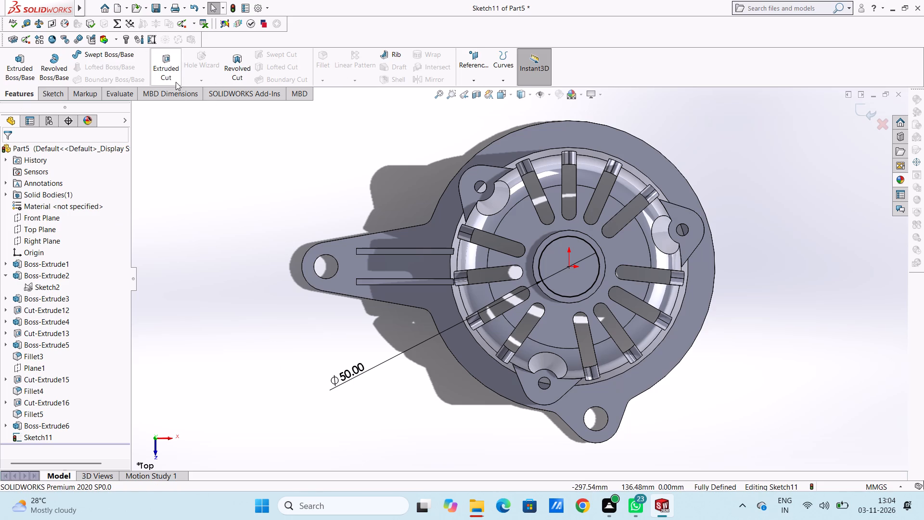
Cut the 50 mm circle on the central boss through all of the cover.
left_click(169, 68)
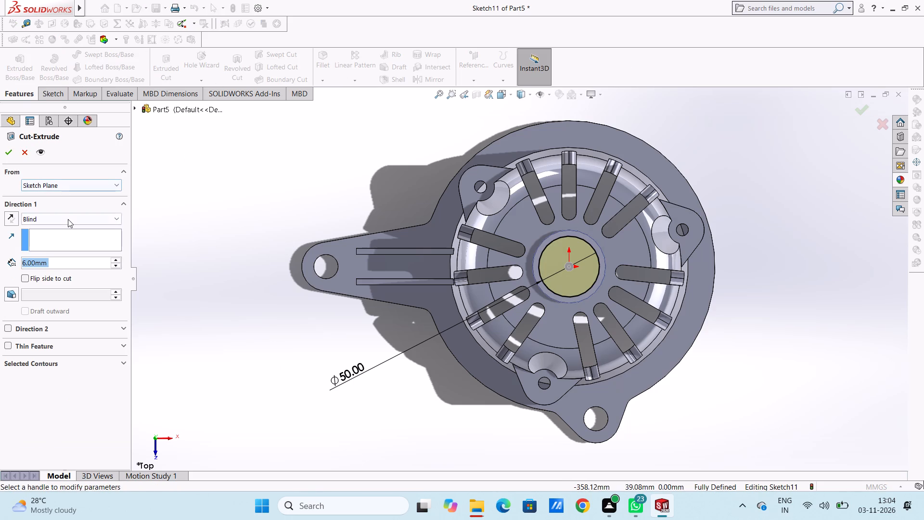
left_click(68, 219)
left_click(67, 241)
left_click(8, 150)
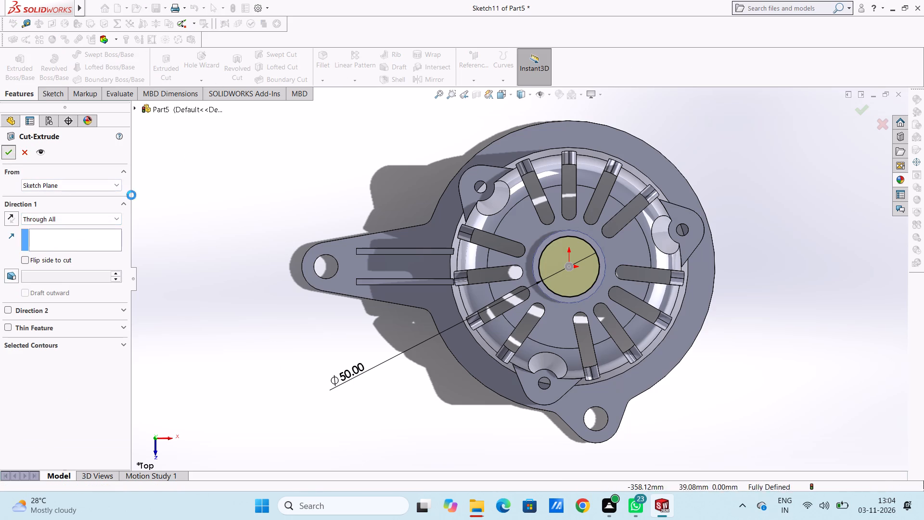
left_click(290, 222)
Examine the cover with its new central bore from isometric, side, low and raised angles.
scroll(278, 270, "up", 3)
middle_click_drag(313, 324, 321, 269)
middle_click_drag(335, 328, 353, 299)
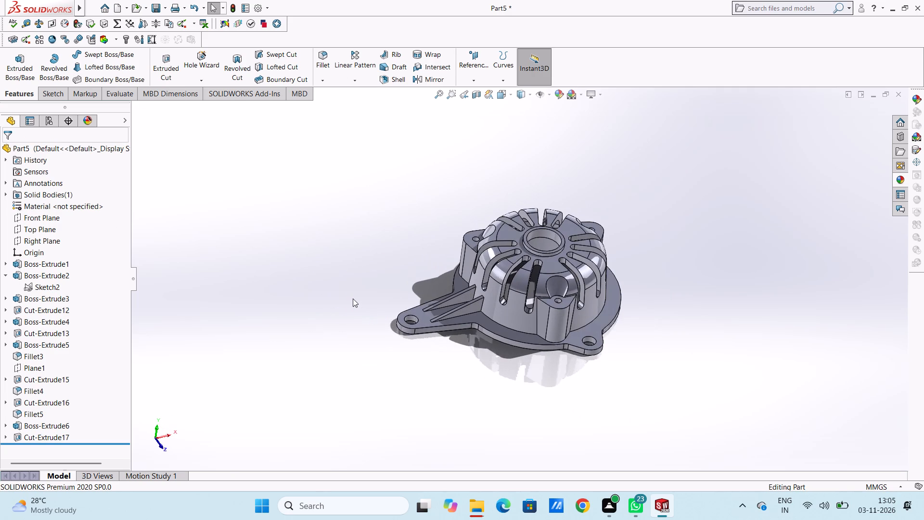
key("ctrl+7")
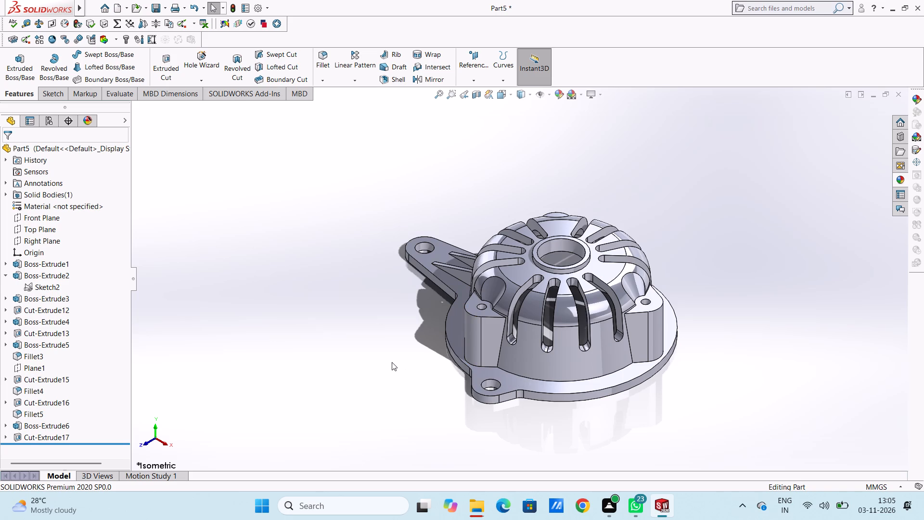
middle_click_drag(386, 360, 445, 250)
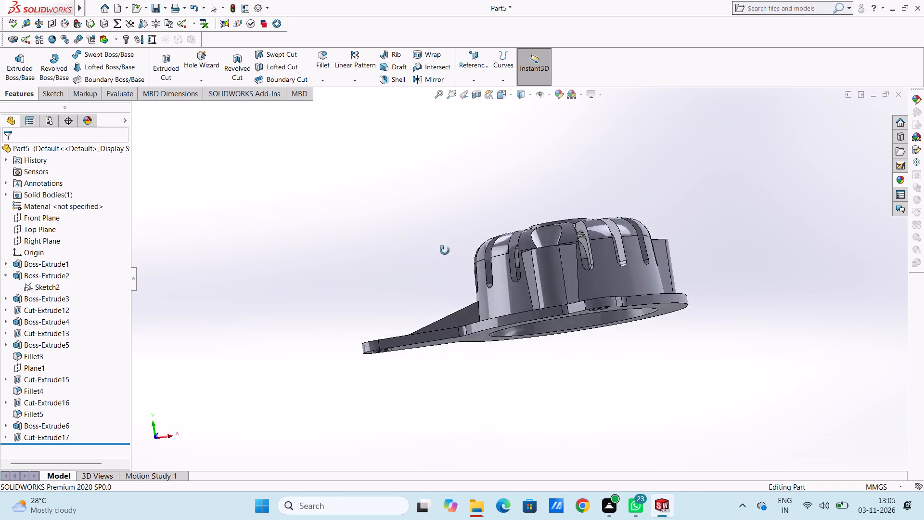
middle_click_drag(445, 250, 407, 177)
middle_click_drag(426, 221, 463, 370)
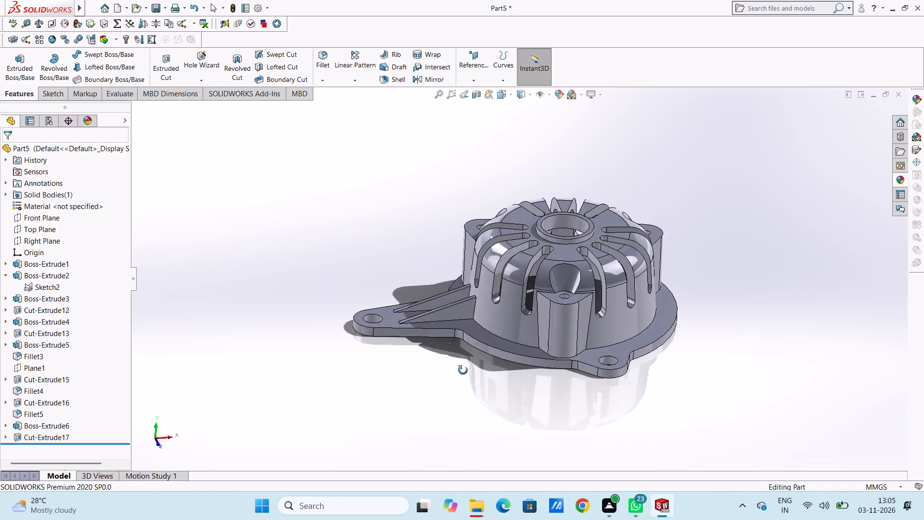
middle_click_drag(463, 370, 468, 387)
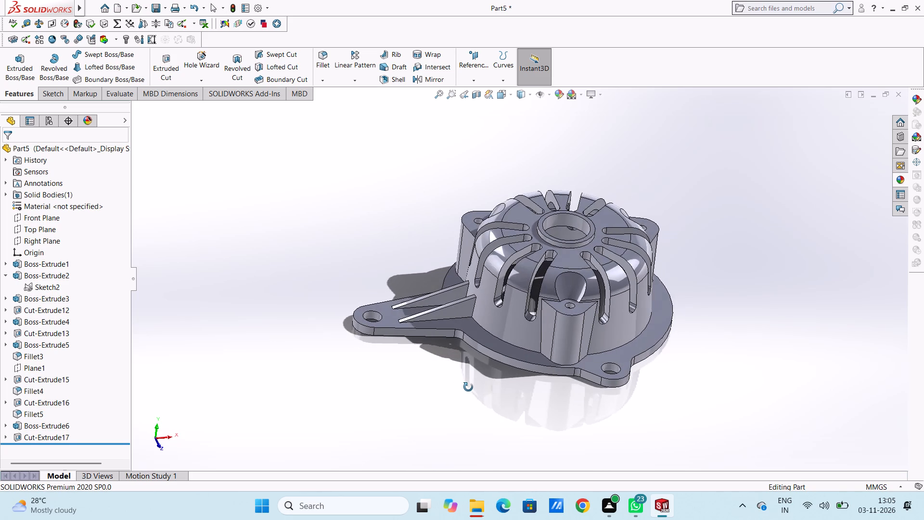
middle_click_drag(468, 387, 521, 430)
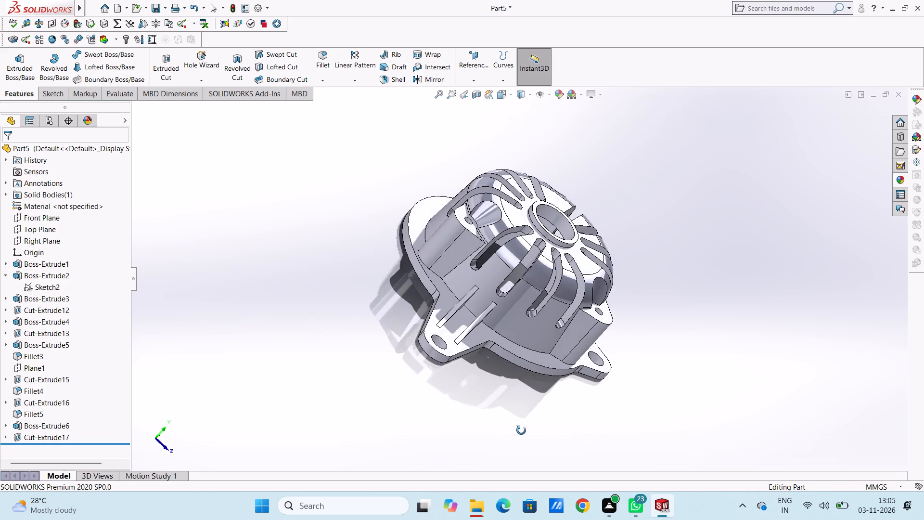
middle_click_drag(521, 430, 473, 390)
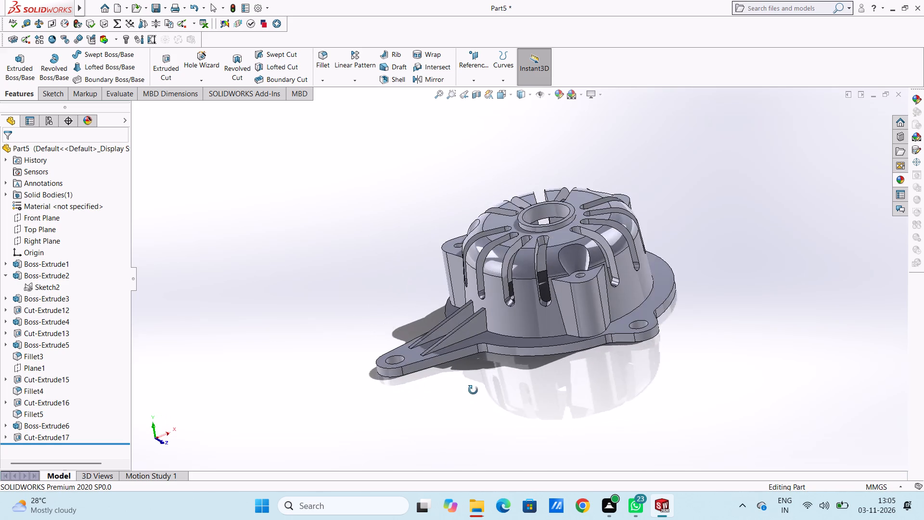
middle_click_drag(473, 390, 464, 384)
Start a 1 mm symmetric fillet on the central boss's base edge and one lug's top outer edge and conical relief outline.
scroll(570, 249, "down", 1)
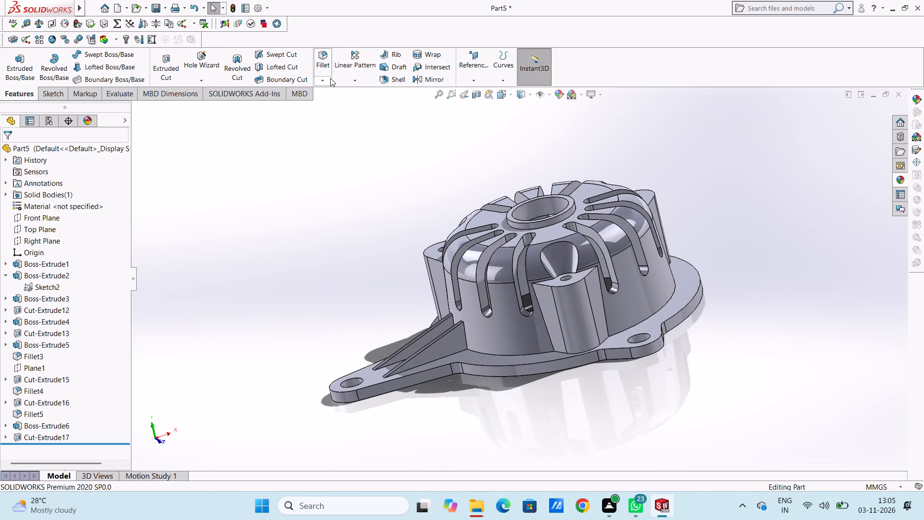
left_click(324, 55)
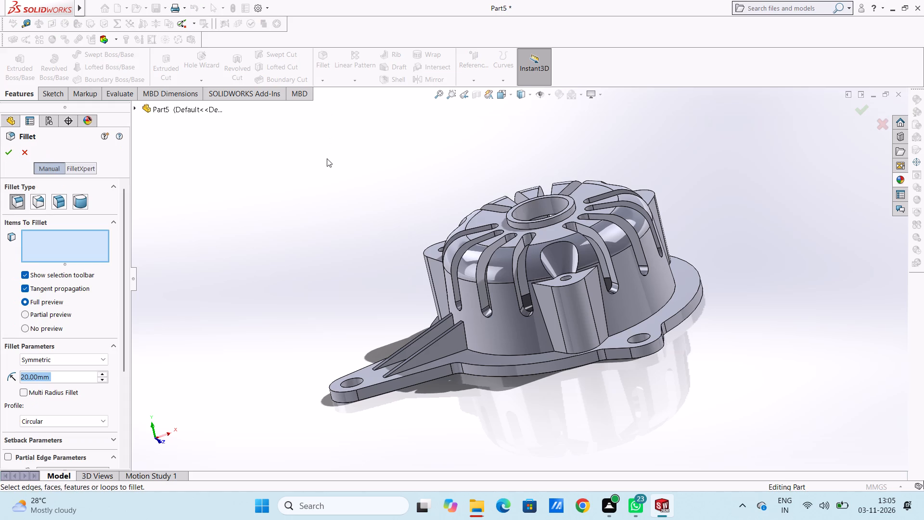
key("1")
key("Return")
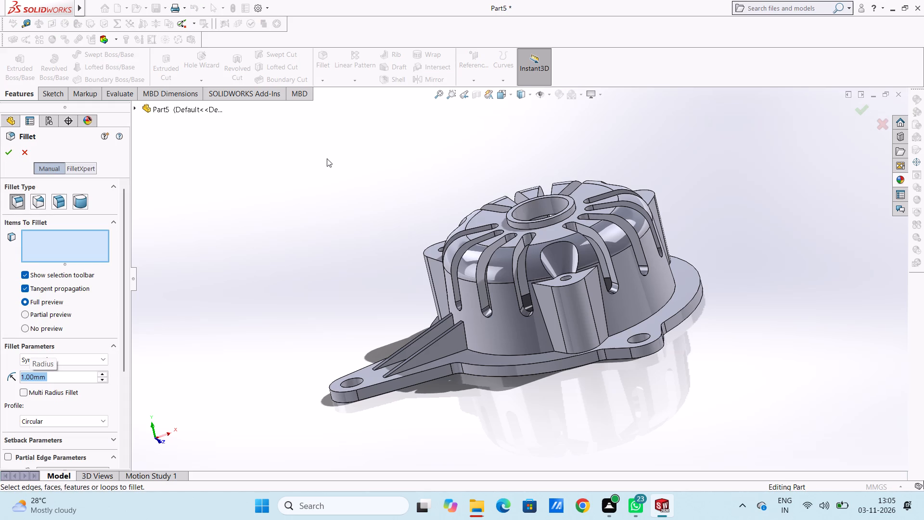
scroll(552, 249, "down", 3)
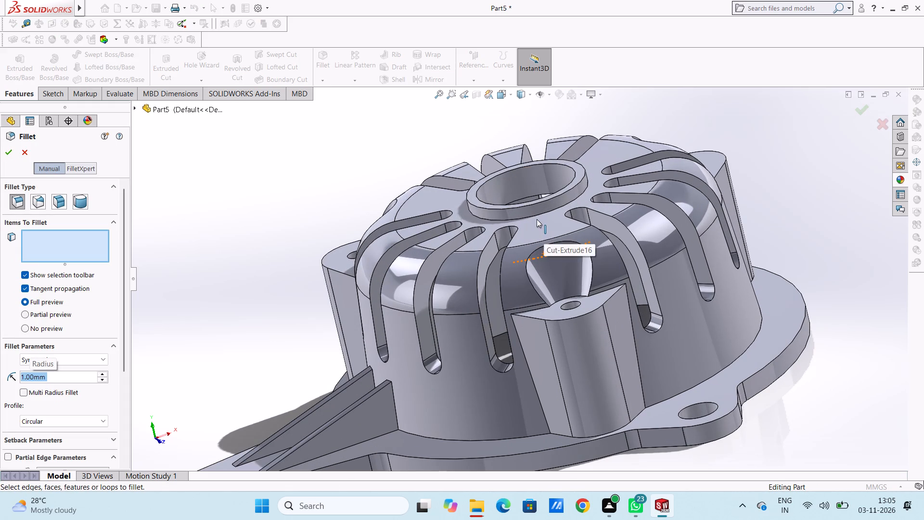
left_click(539, 216)
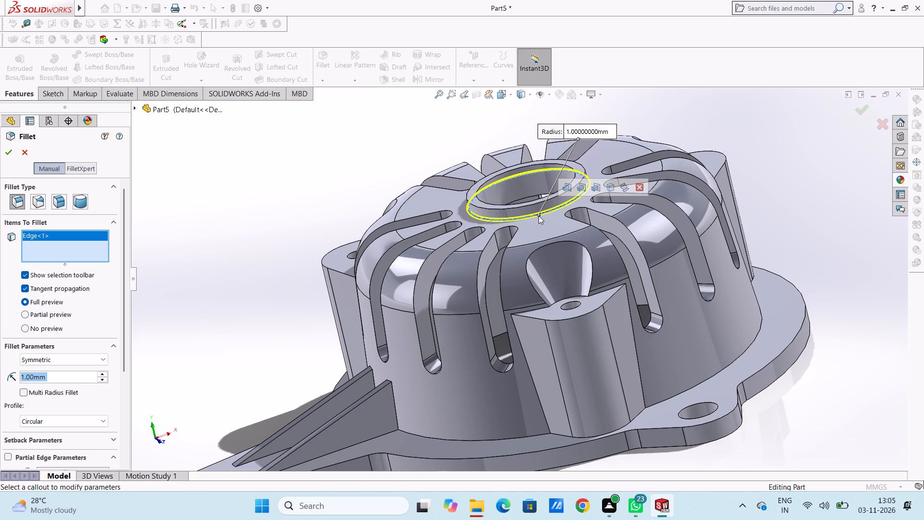
left_click(463, 313)
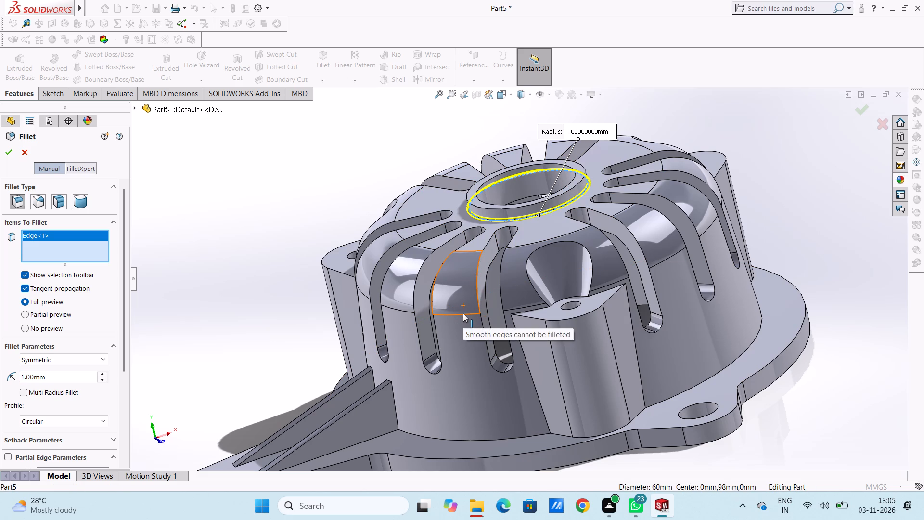
left_click(463, 313)
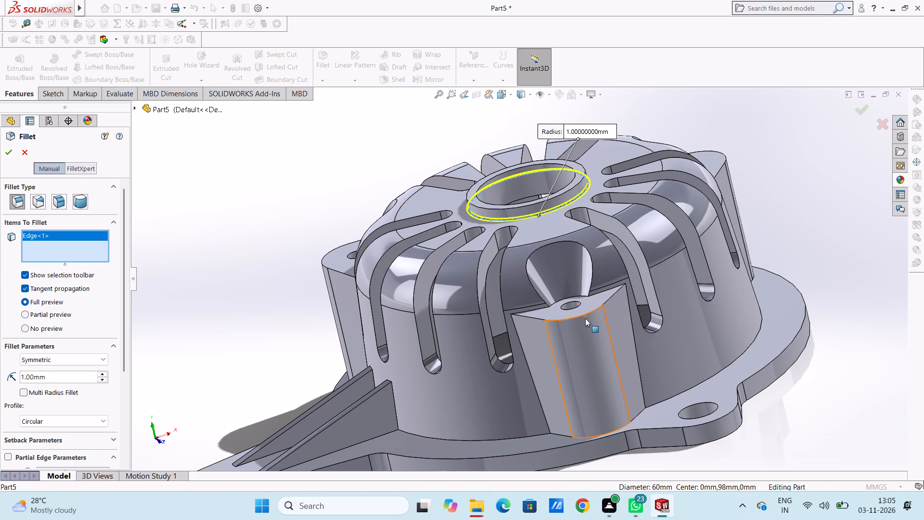
left_click(585, 315)
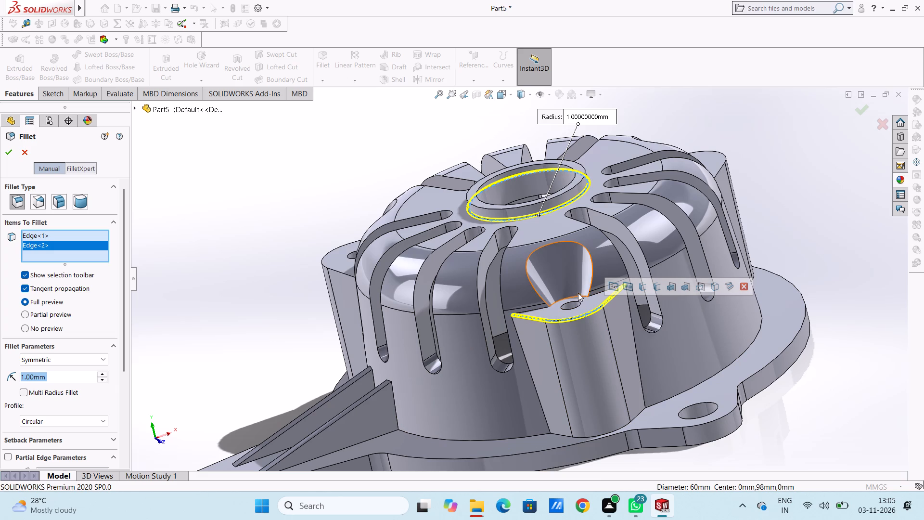
left_click(542, 299)
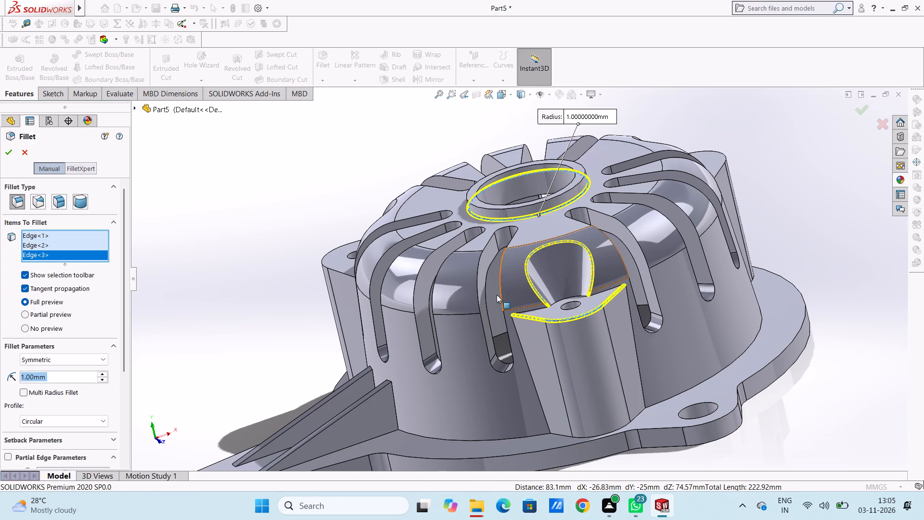
Add the second lug's relief outline, top outer edge and base edge to the 1 mm fillet.
middle_click_drag(353, 263, 395, 287)
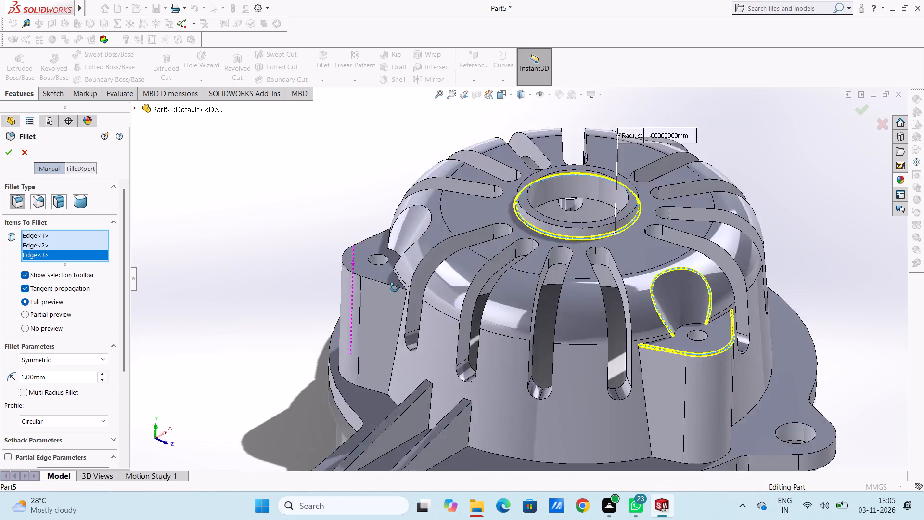
middle_click_drag(395, 287, 419, 301)
left_click(423, 270)
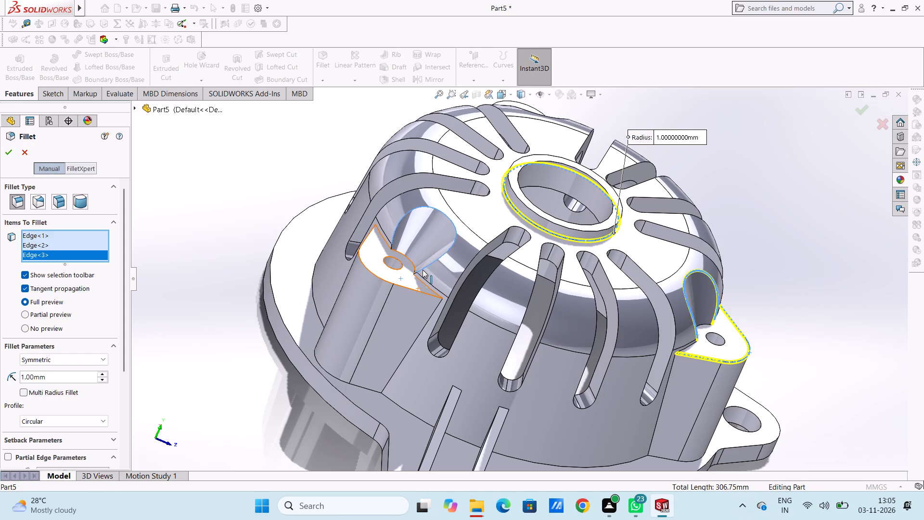
left_click(405, 288)
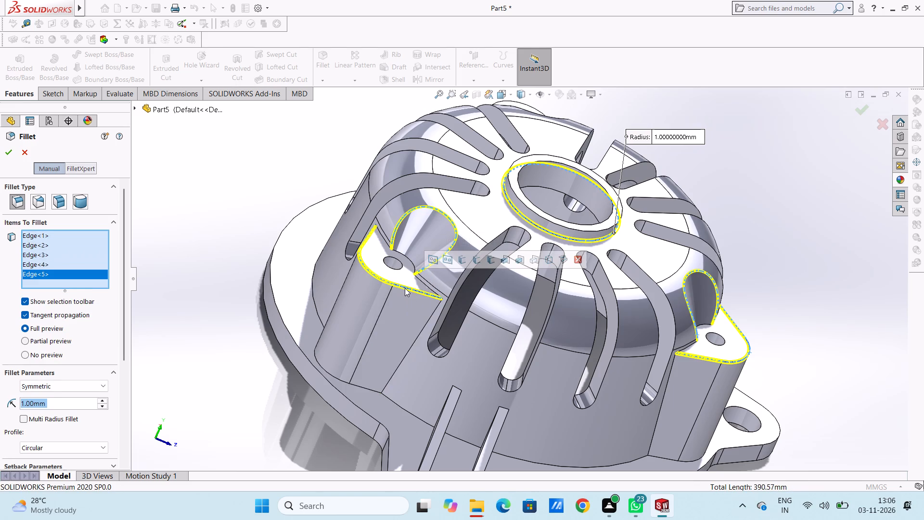
left_click(370, 390)
middle_click_drag(370, 390, 340, 331)
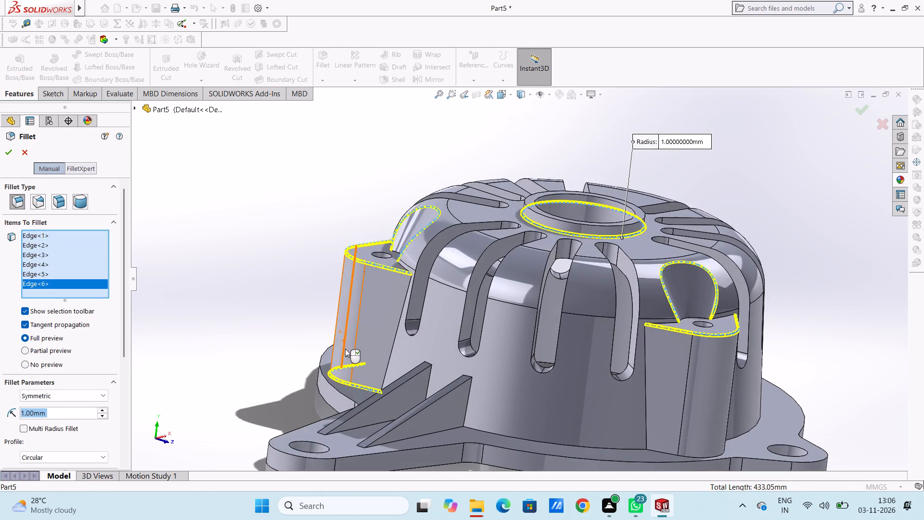
Add the flange's top outer perimeter and the first lug's base edge to the 1 mm fillet.
scroll(345, 349, "up", 3)
scroll(436, 401, "down", 2)
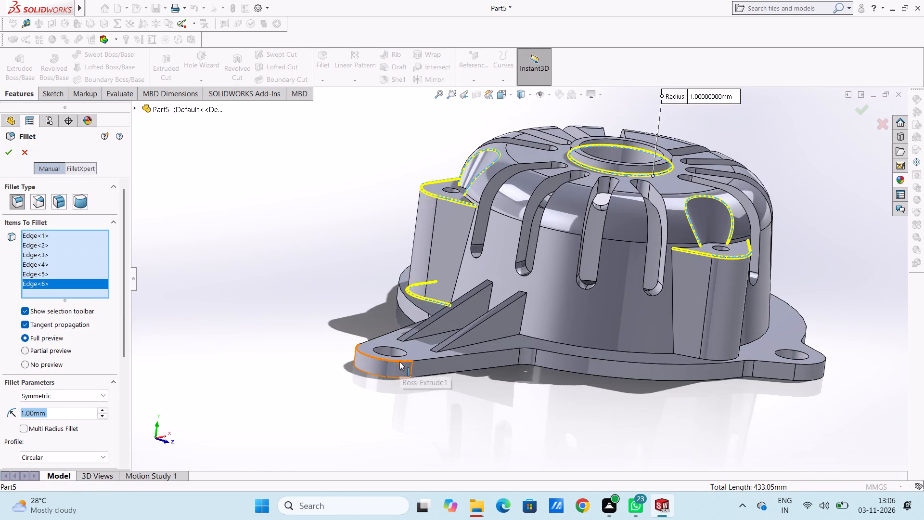
left_click(399, 362)
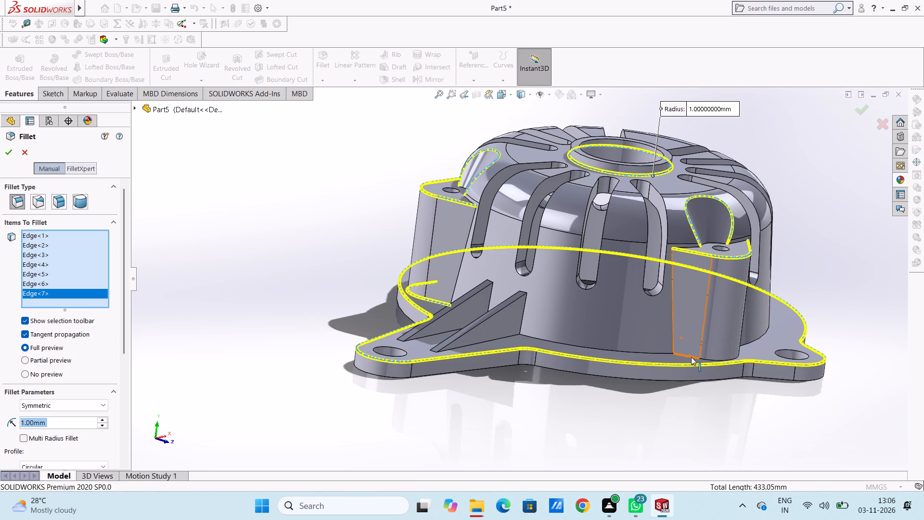
left_click(692, 357)
Add the short arcs where both lugs' top faces meet their conical reliefs to the 1 mm fillet.
middle_click_drag(785, 235, 748, 276)
middle_click_drag(606, 314, 637, 324)
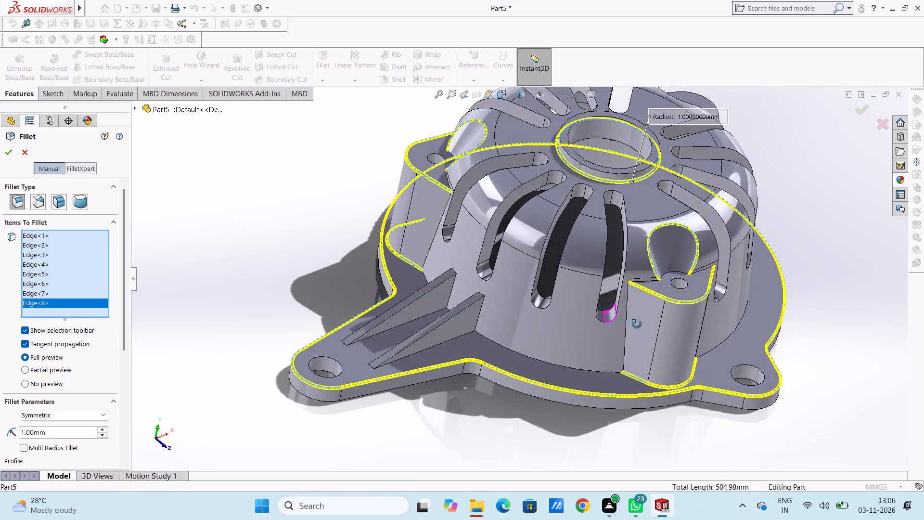
middle_click_drag(637, 324, 648, 326)
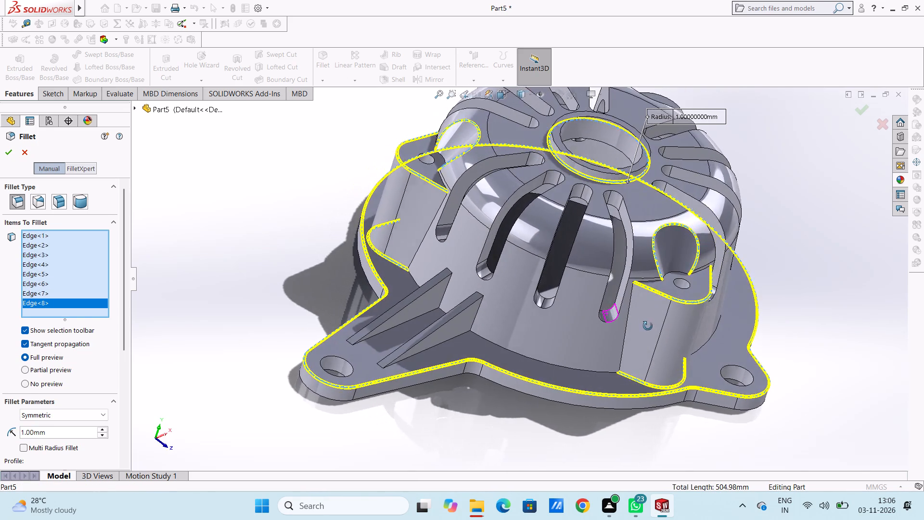
middle_click_drag(648, 326, 675, 342)
scroll(644, 320, "down", 1)
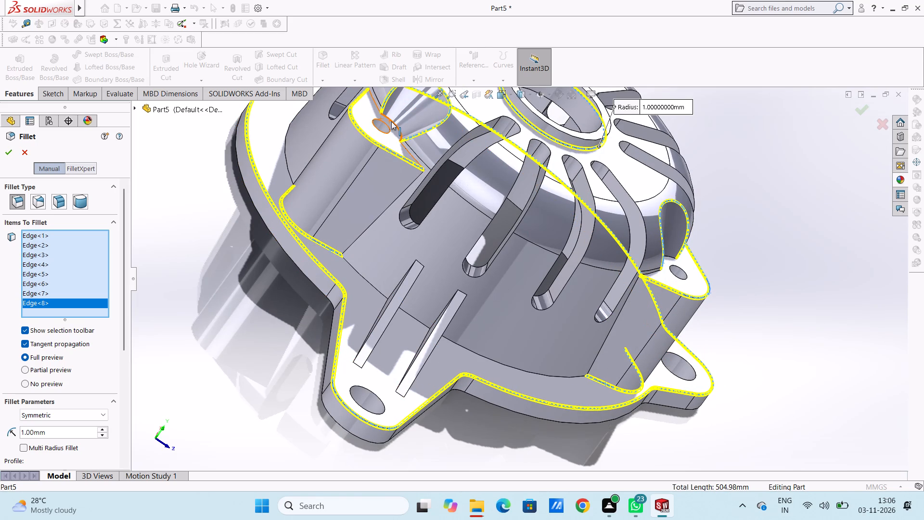
left_click(391, 121)
scroll(513, 225, "up", 4)
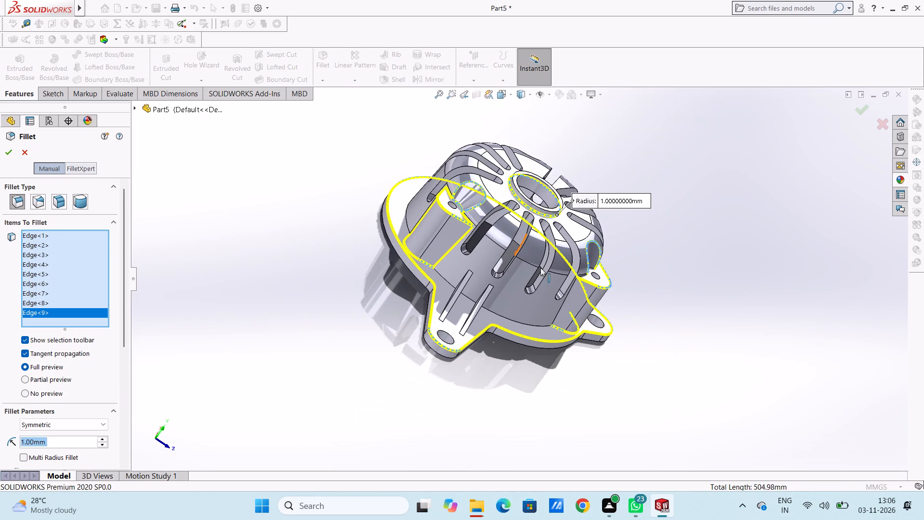
middle_click_drag(546, 276, 472, 240)
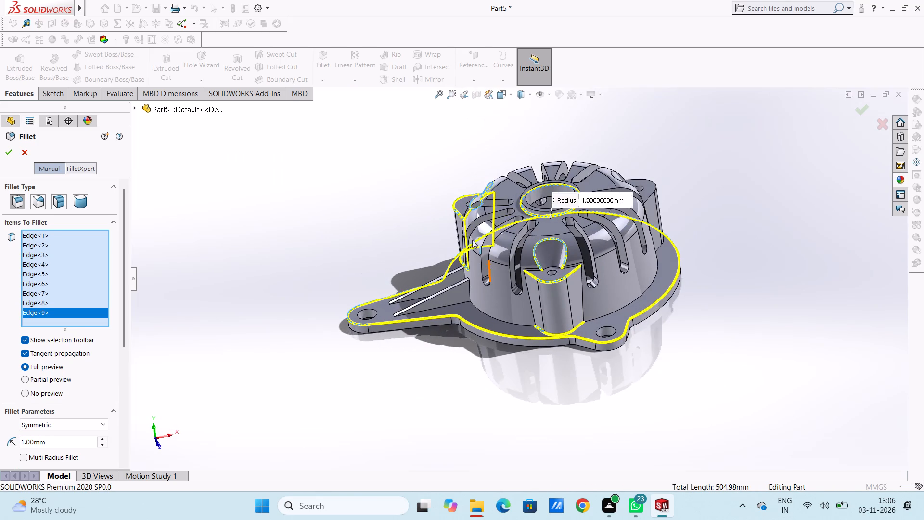
scroll(548, 259, "down", 5)
left_click(530, 283)
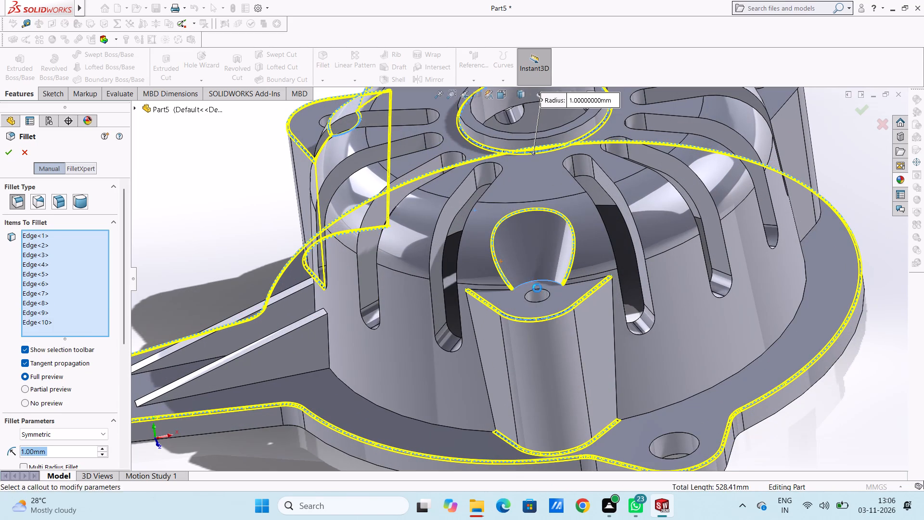
middle_click_drag(632, 316, 603, 301)
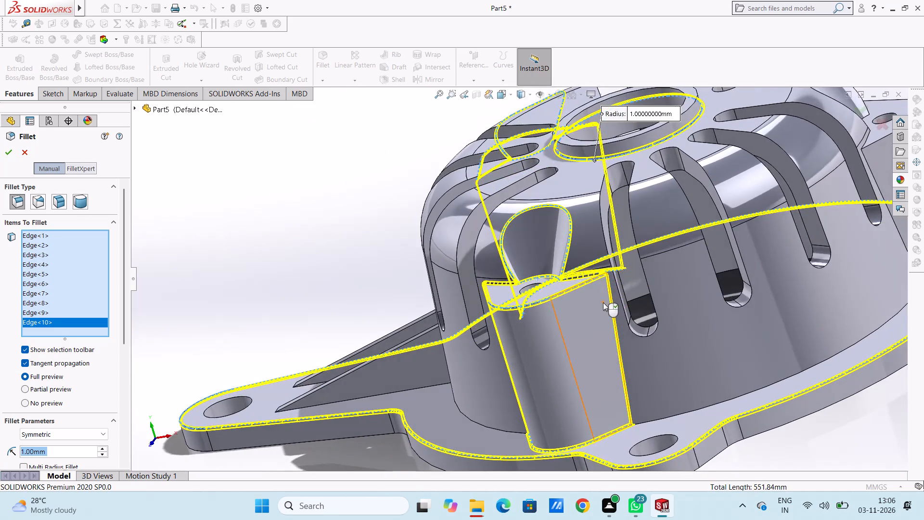
Add the three arcs where the cover's side wall meets the flange between the lugs to the 1 mm fillet.
scroll(603, 302, "up", 4)
middle_click_drag(728, 317, 744, 315)
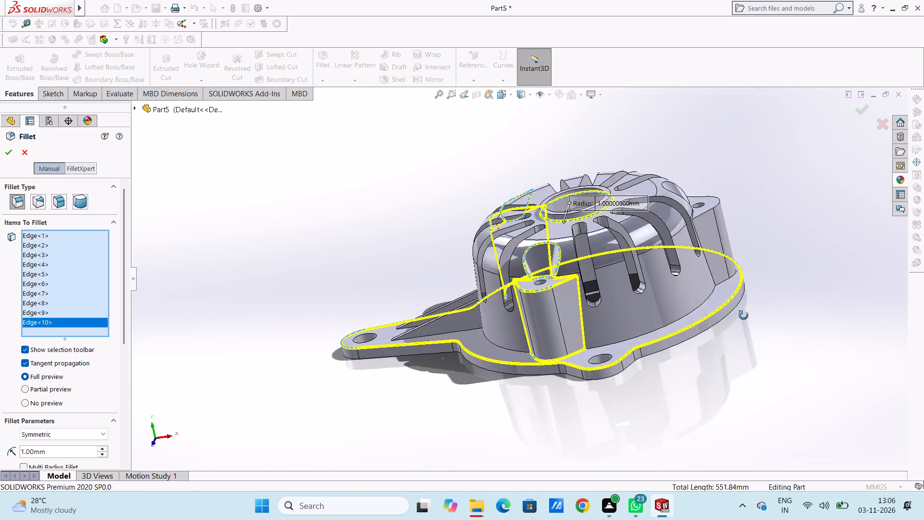
middle_click_drag(744, 315, 765, 319)
left_click(499, 341)
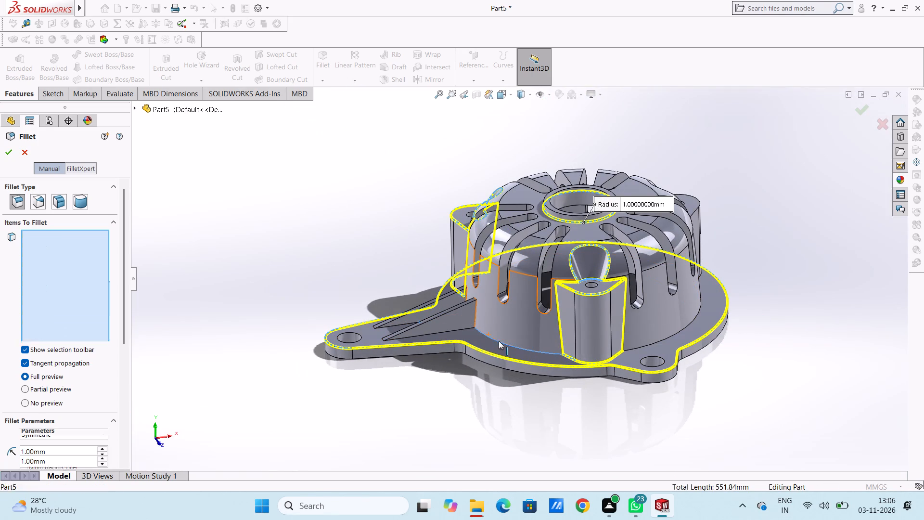
left_click(640, 347)
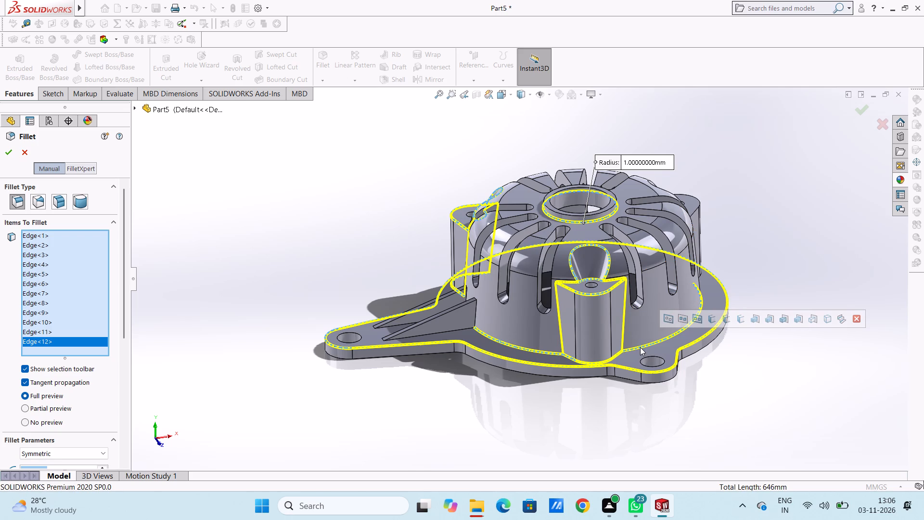
middle_click_drag(385, 283, 460, 360)
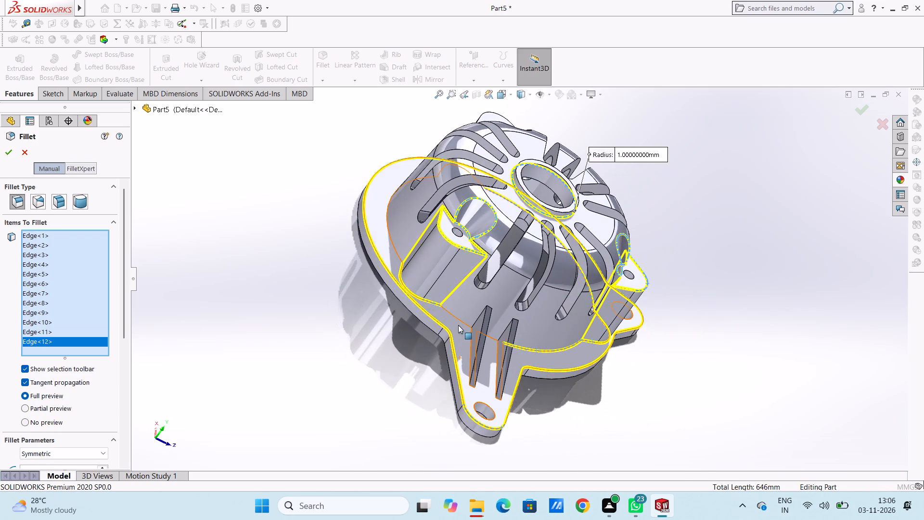
left_click(457, 317)
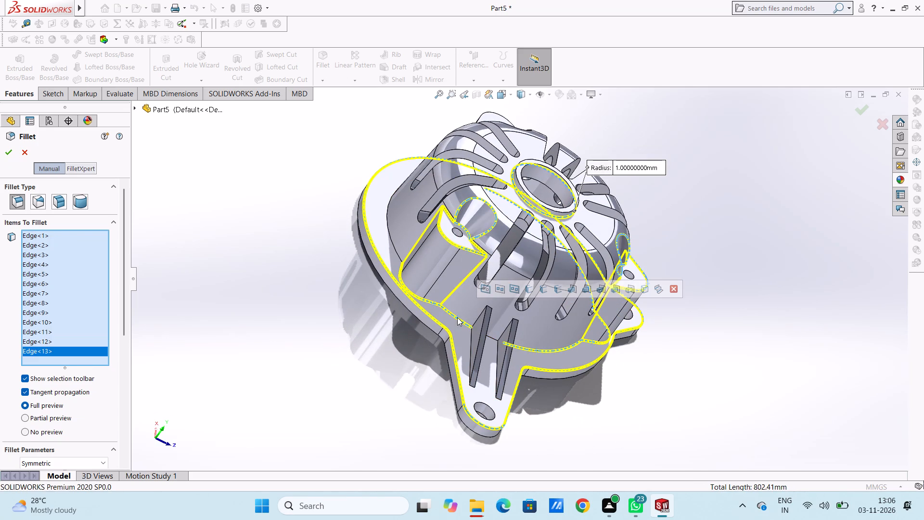
Add one rib's long base edges, both ribs' outer tip edges and the flange's top face to the 1 mm fillet.
left_click(470, 346)
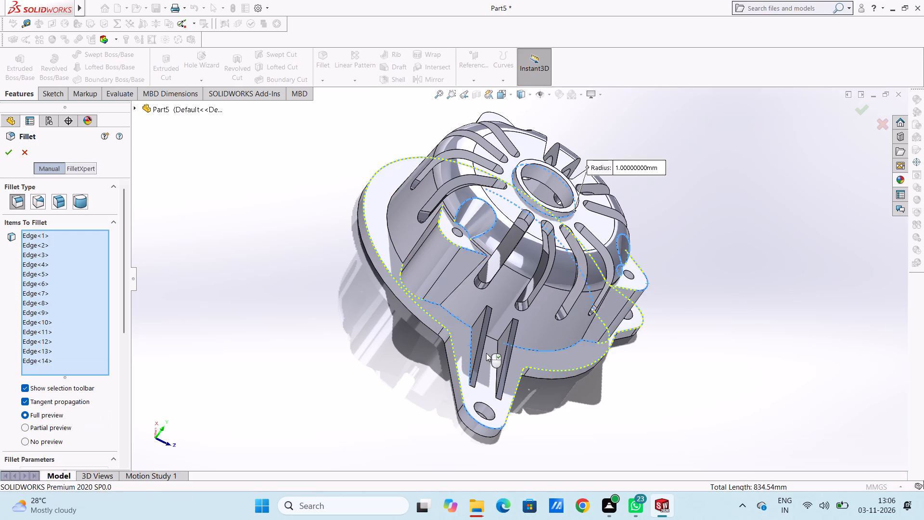
middle_click_drag(488, 354, 459, 335)
middle_click_drag(462, 373, 451, 369)
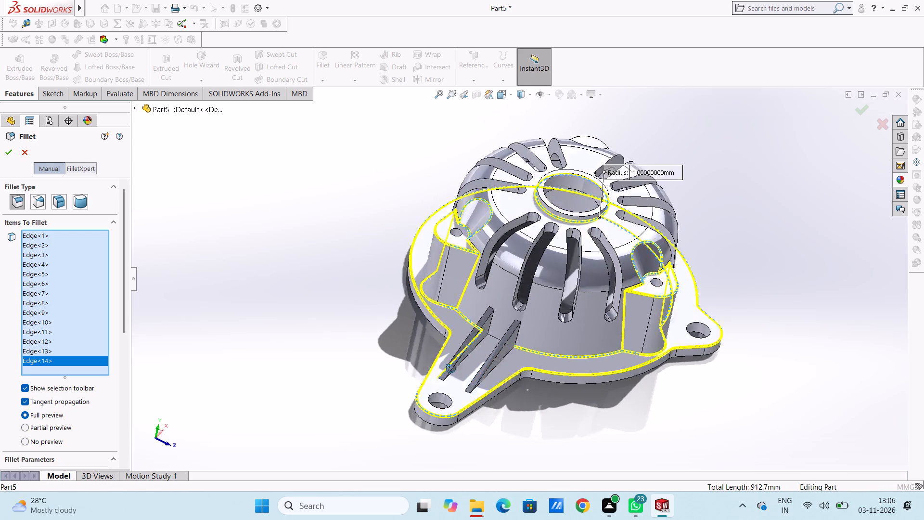
middle_click_drag(451, 369, 447, 366)
scroll(445, 377, "down", 6)
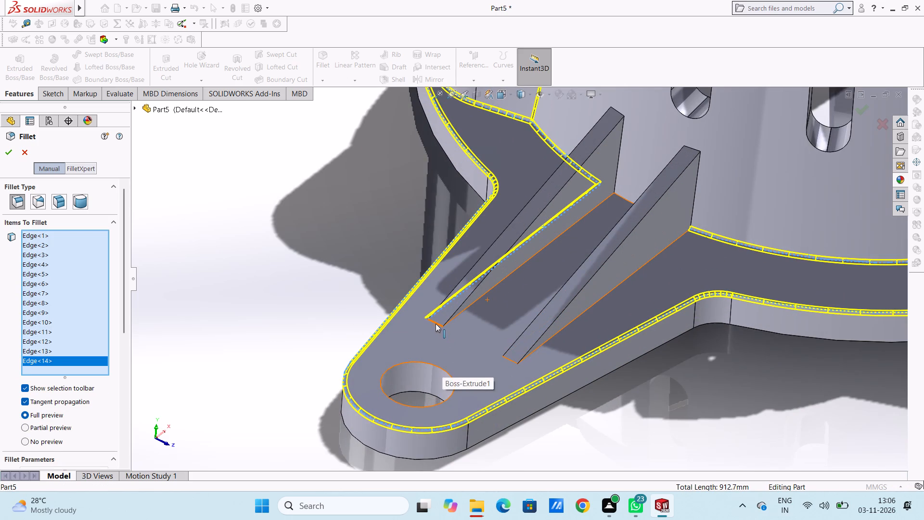
left_click(436, 324)
left_click(458, 315)
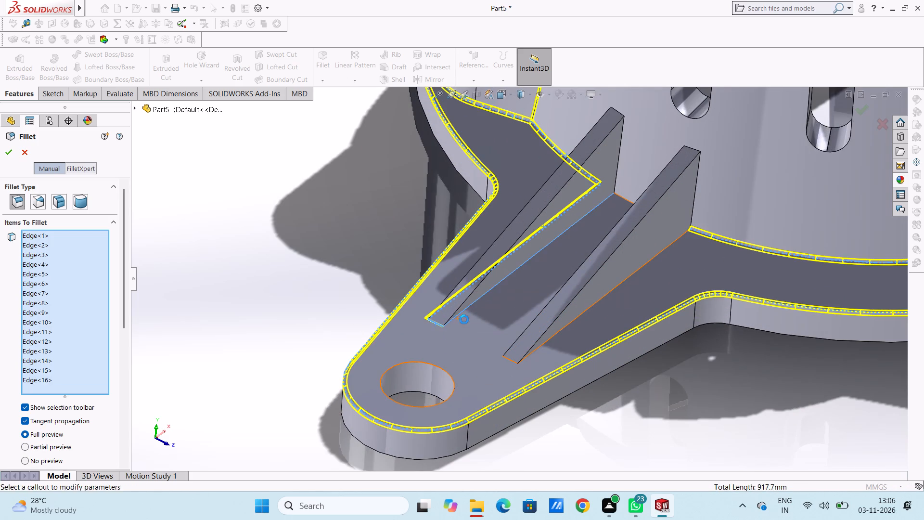
left_click(510, 359)
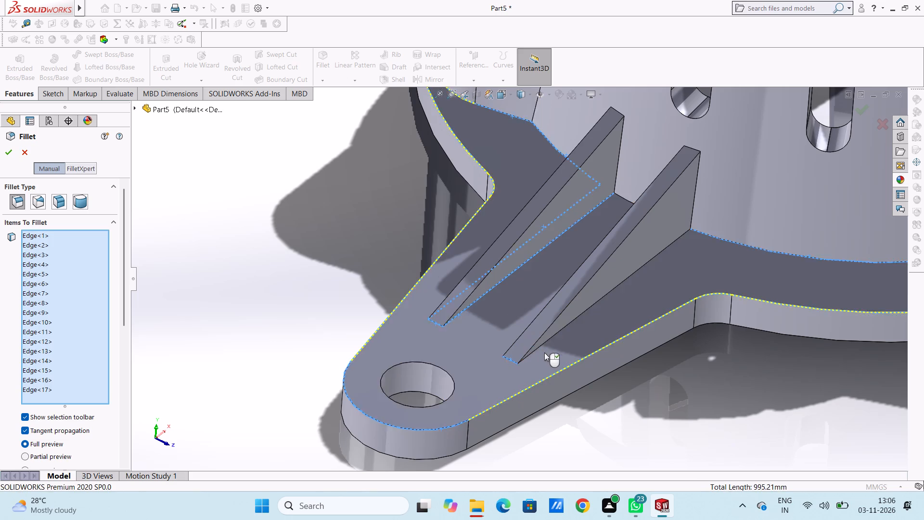
left_click(541, 348)
middle_click_drag(518, 336, 530, 344)
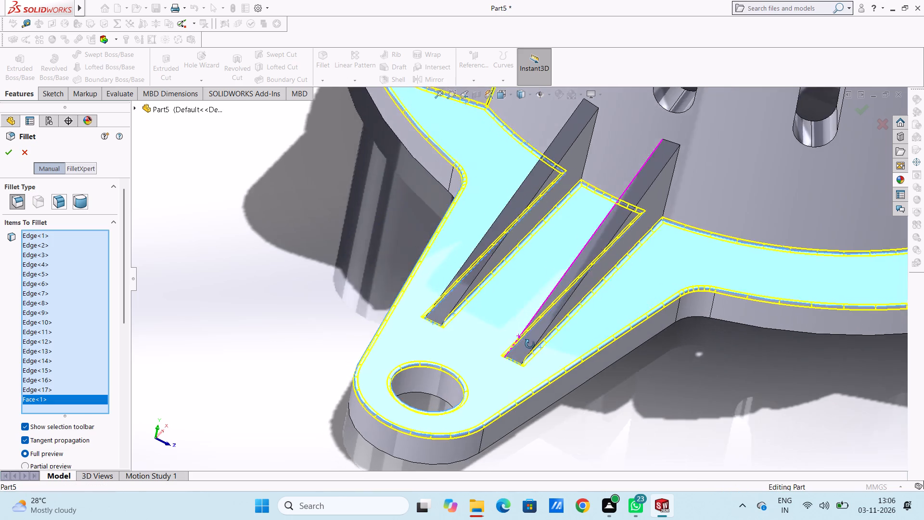
middle_click_drag(530, 344, 525, 317)
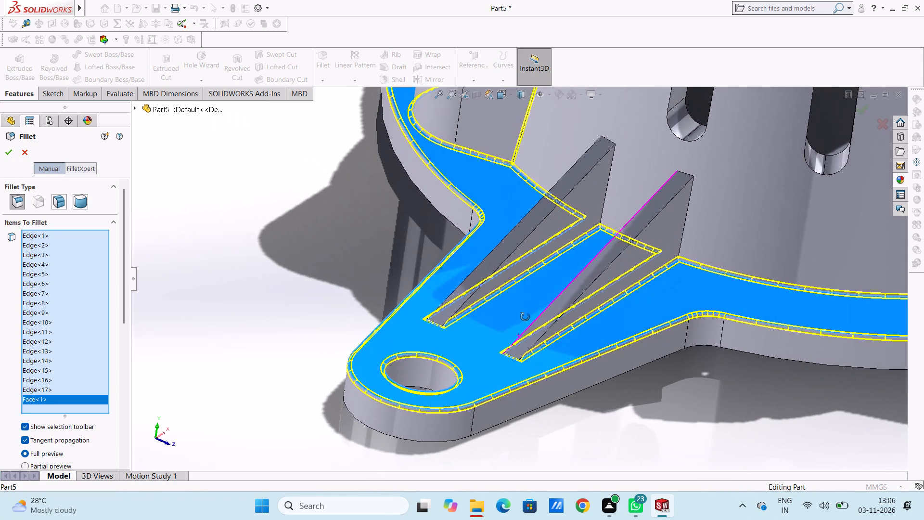
middle_click_drag(525, 317, 535, 342)
Add the remaining lug's top outer edge and conical relief outline, and complete the 1 mm fillet.
scroll(480, 334, "up", 5)
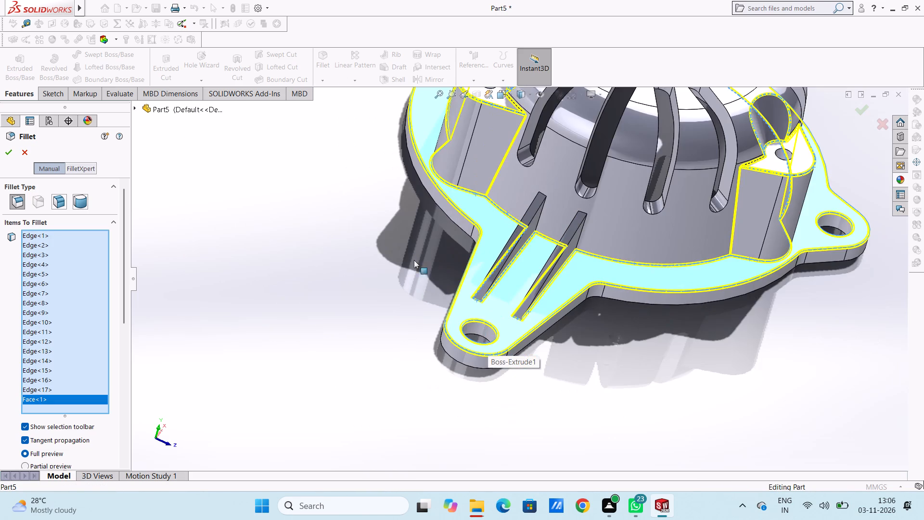
middle_click_drag(404, 248, 491, 224)
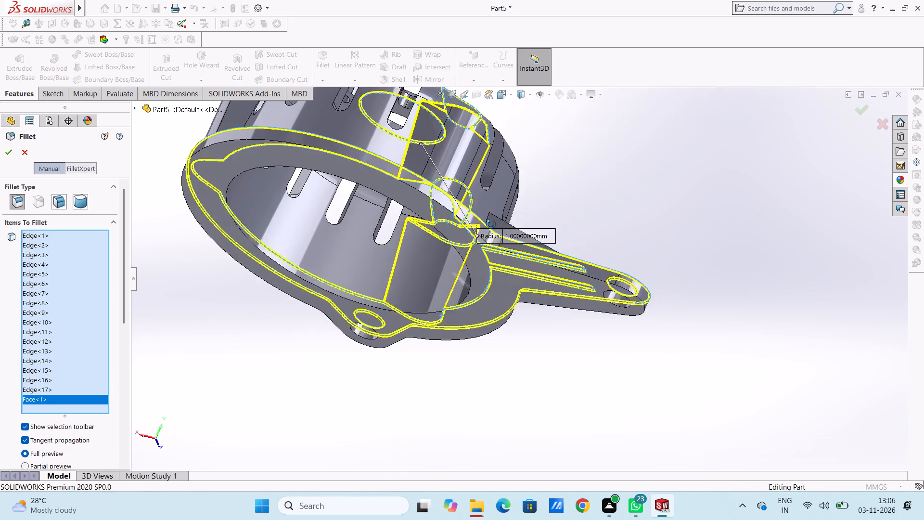
middle_click_drag(491, 224, 482, 275)
scroll(375, 267, "up", 4)
middle_click_drag(355, 207, 379, 259)
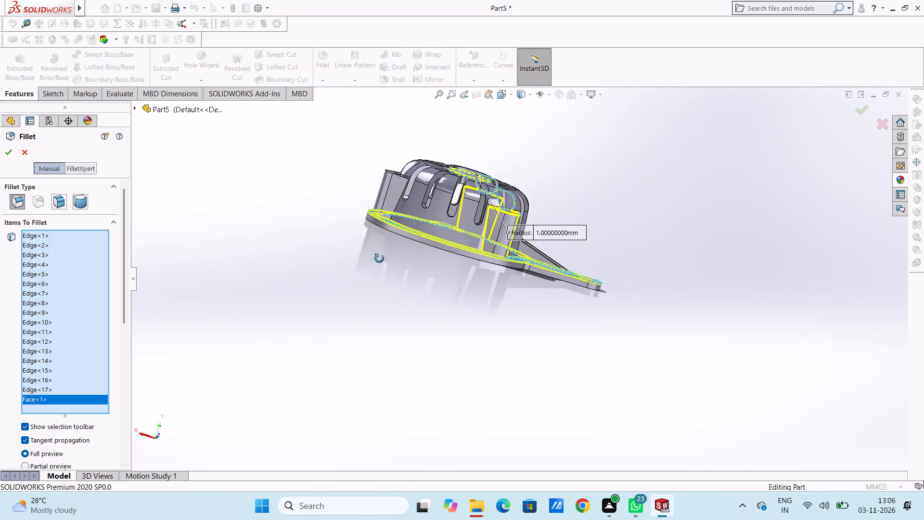
middle_click_drag(379, 259, 399, 330)
scroll(380, 230, "down", 4)
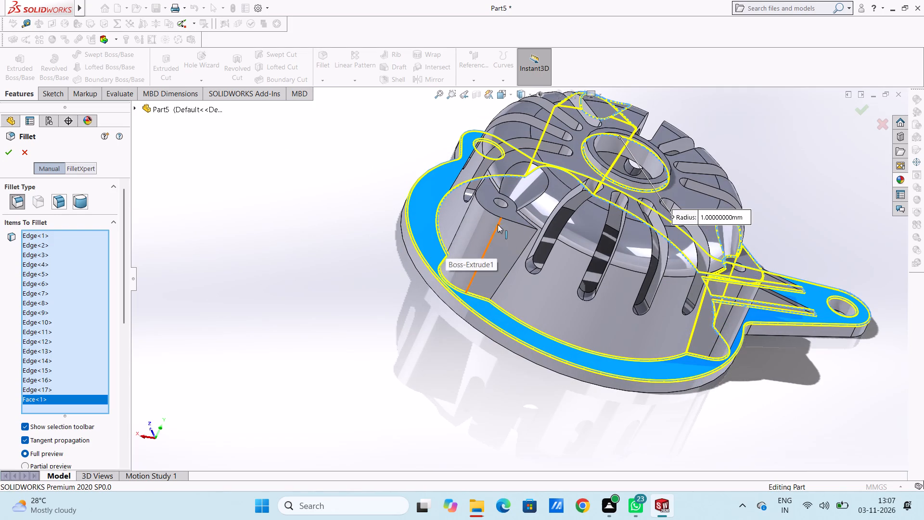
left_click(493, 215)
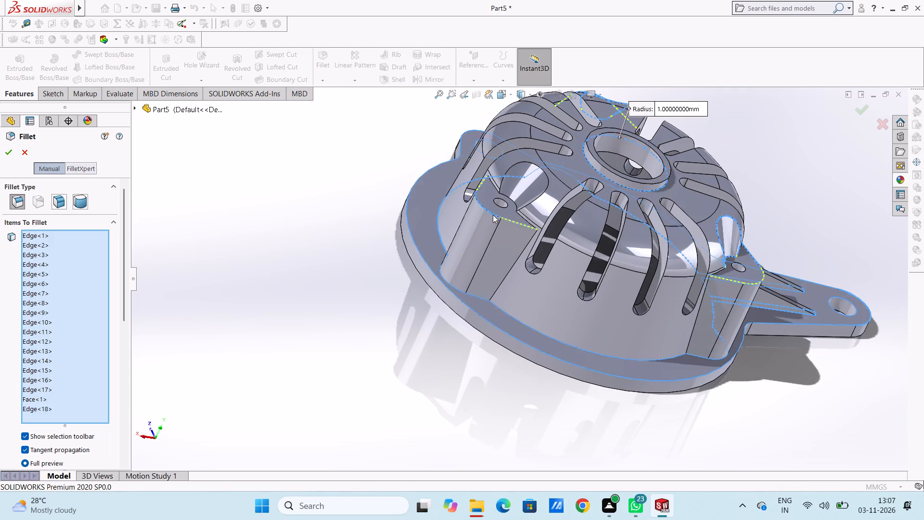
left_click(526, 207)
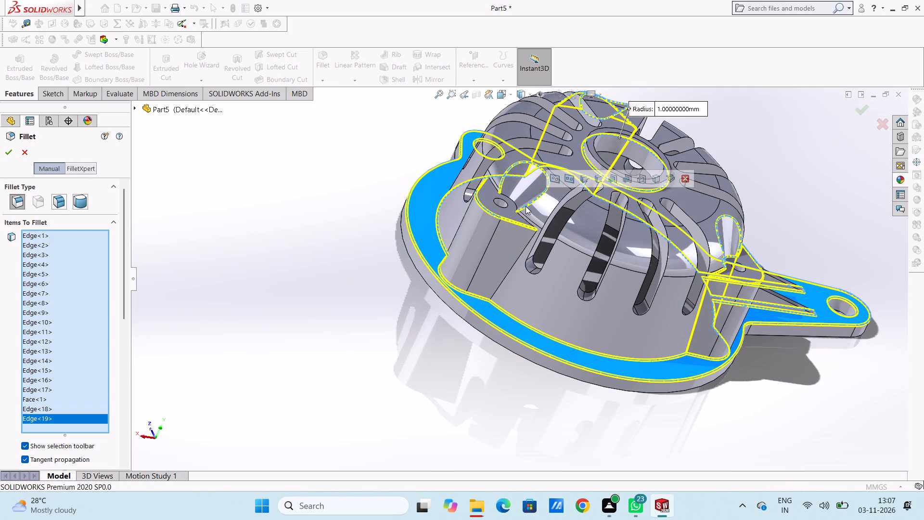
scroll(345, 294, "up", 2)
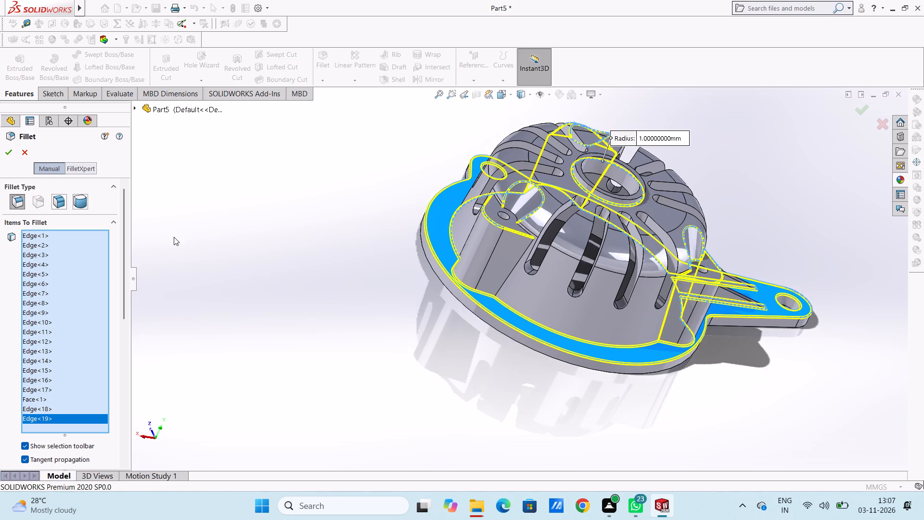
left_click(11, 156)
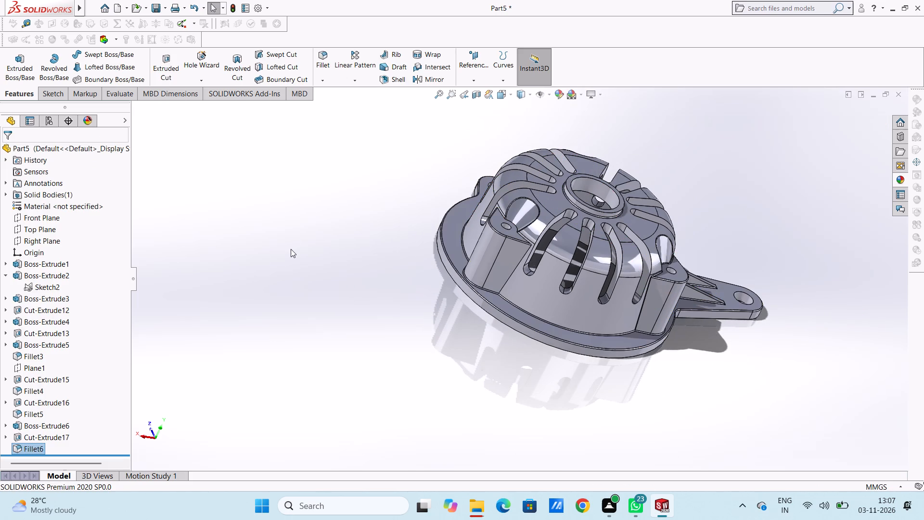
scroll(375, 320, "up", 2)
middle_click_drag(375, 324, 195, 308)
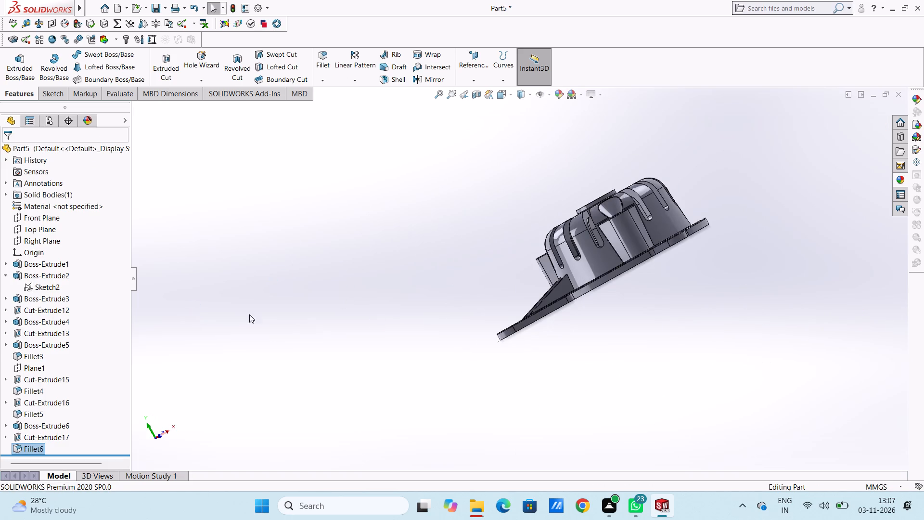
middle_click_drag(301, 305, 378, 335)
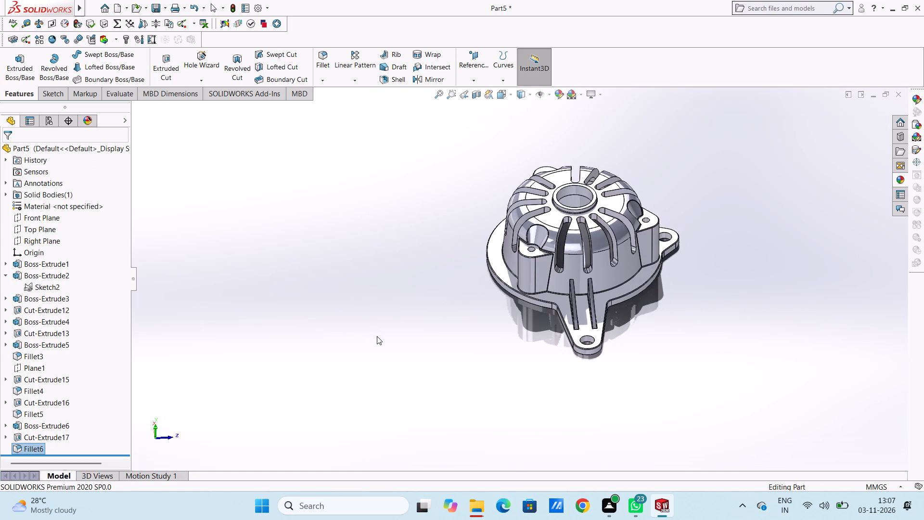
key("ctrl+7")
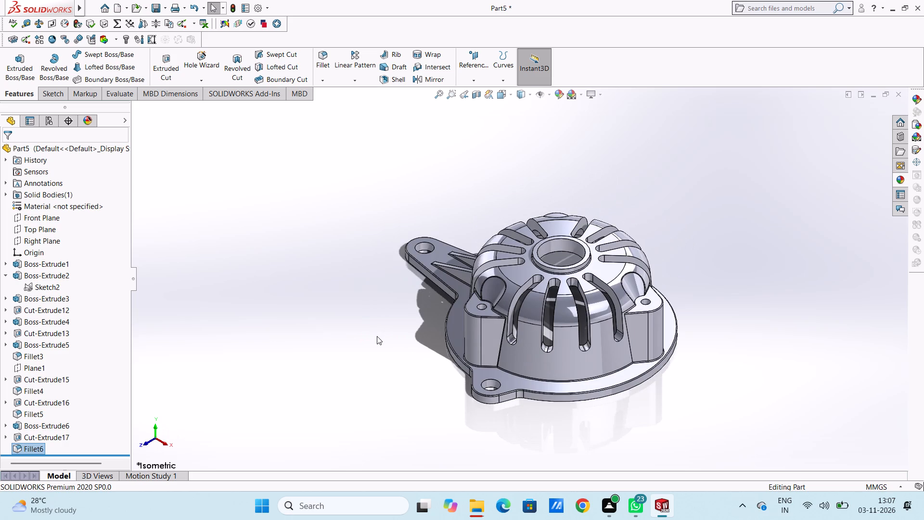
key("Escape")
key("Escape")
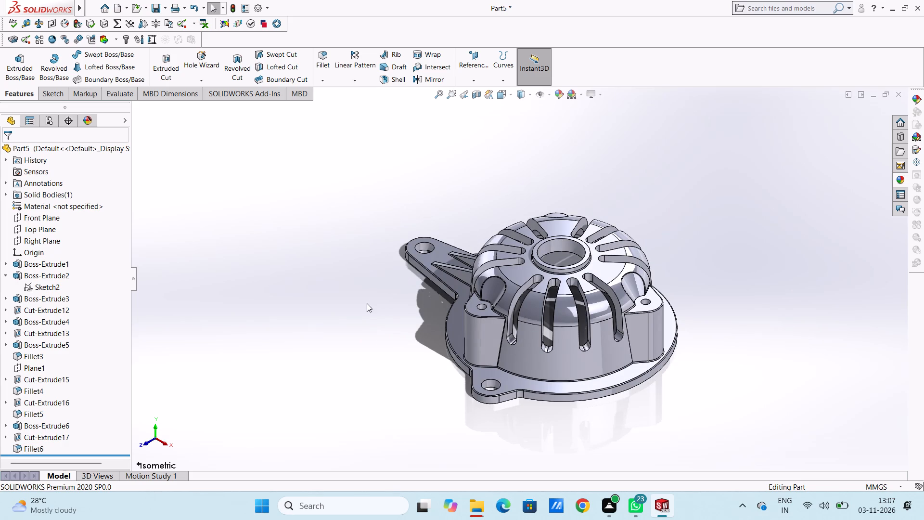
Colour the whole part violet-blue with RGB values 112, 97, 255.
left_click(562, 94)
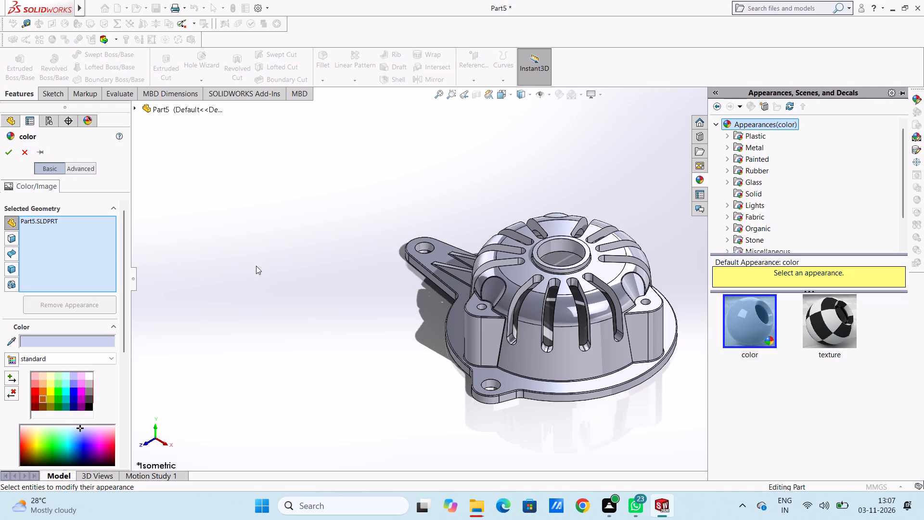
left_click(72, 392)
left_click(72, 386)
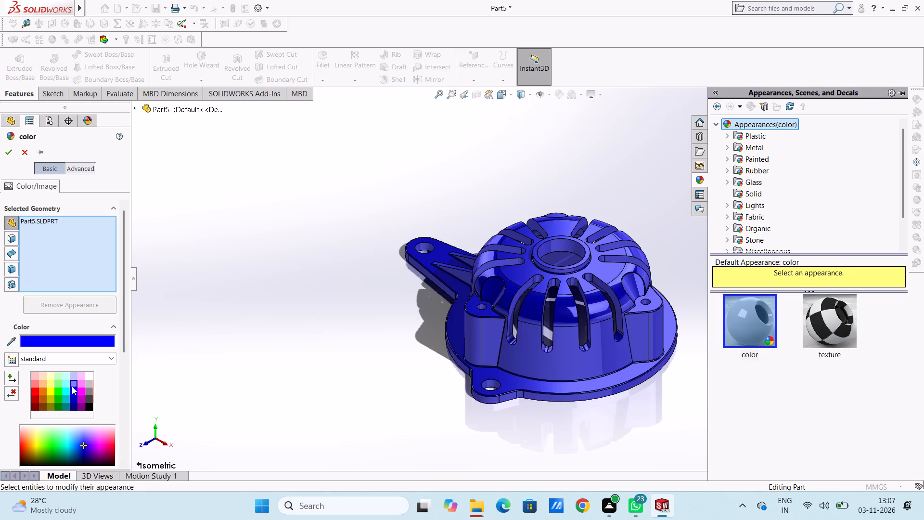
scroll(72, 390, "down", 2)
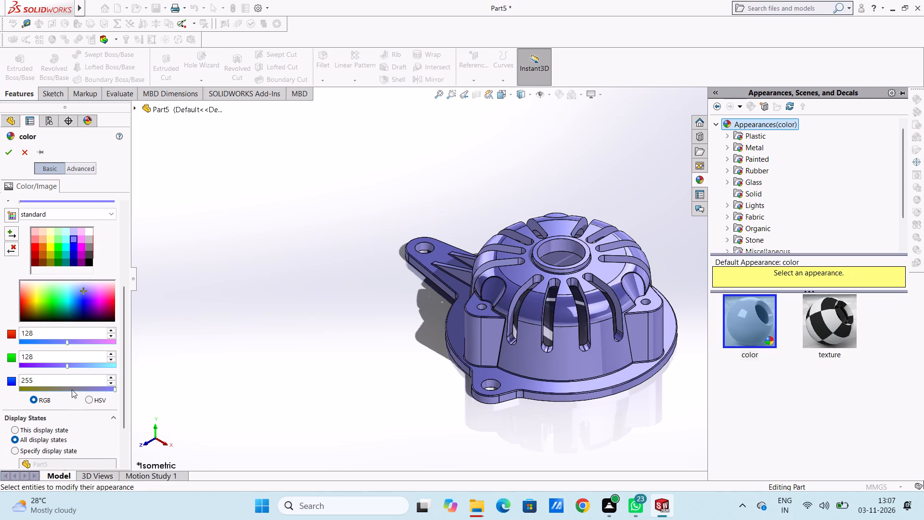
left_click(73, 341)
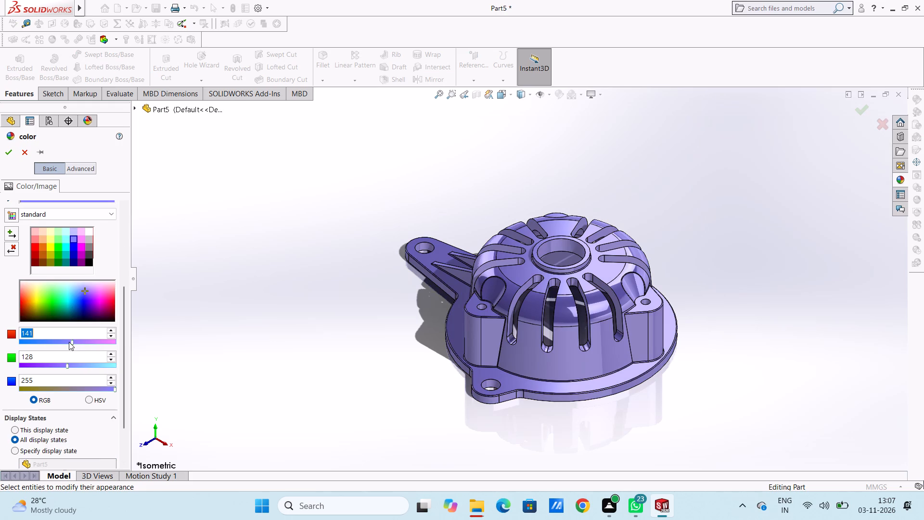
left_click(66, 341)
left_click(62, 341)
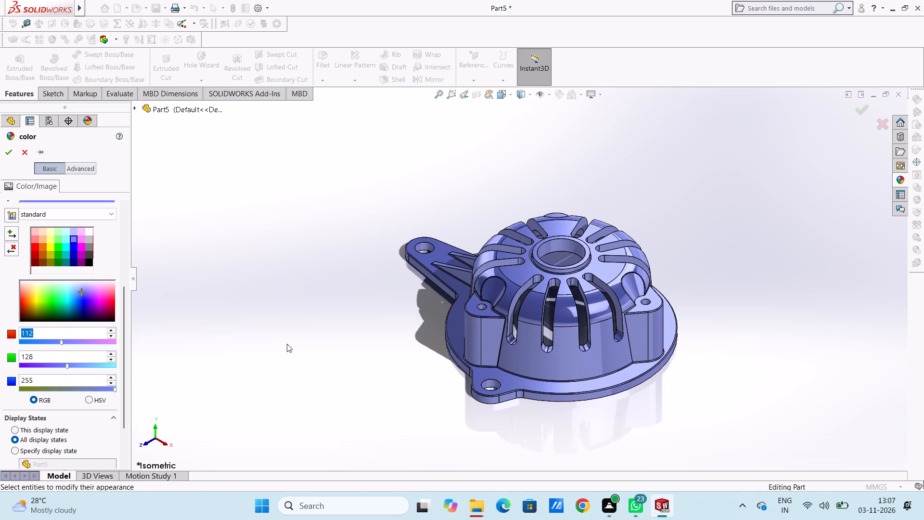
left_click(56, 364)
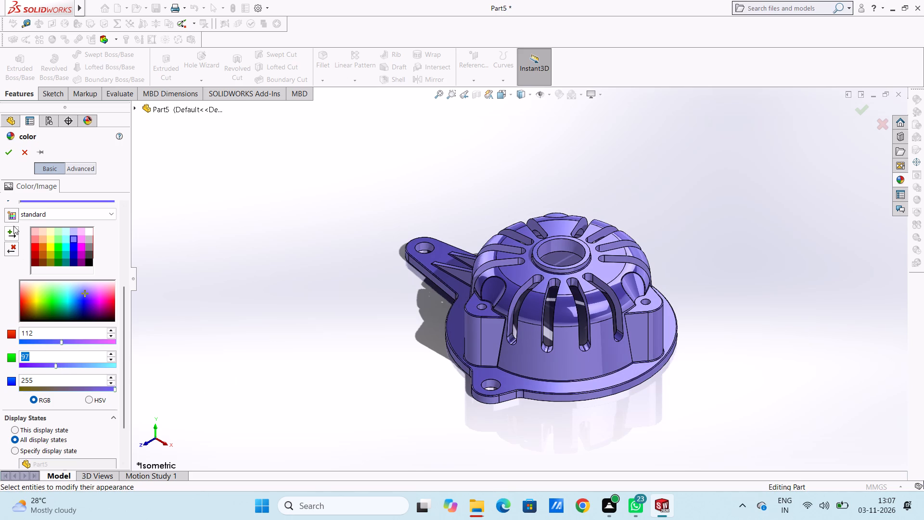
left_click(6, 153)
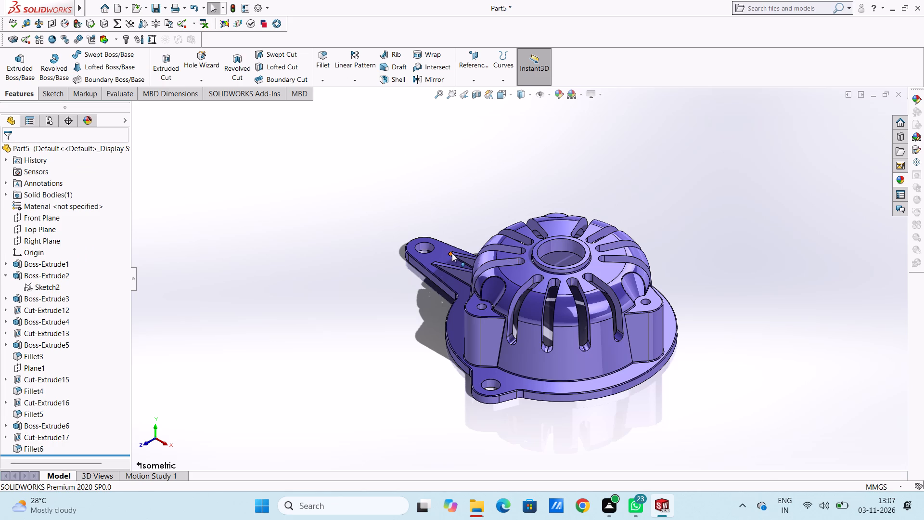
Apply the metal chromium plate appearance to the face of the hole at the end of the ribbed arm.
middle_click_drag(452, 253, 478, 252)
scroll(436, 242, "down", 2)
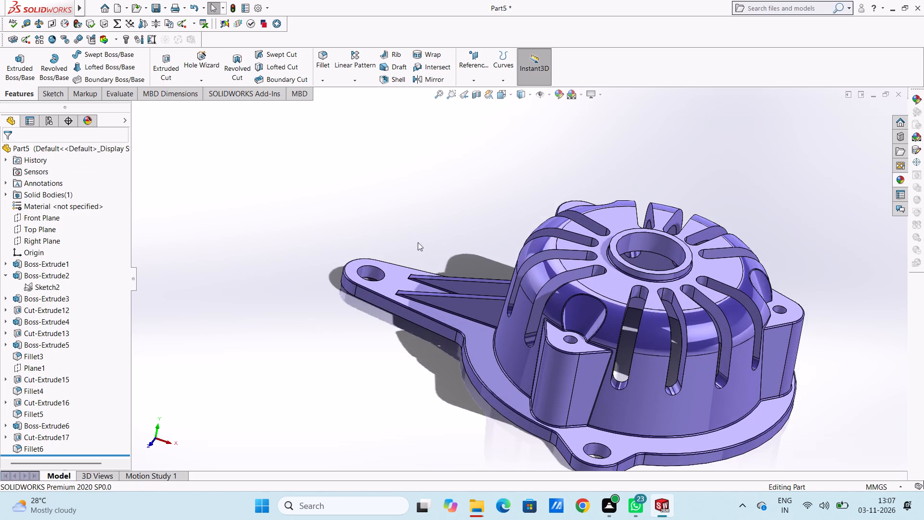
middle_click_drag(415, 222, 402, 252)
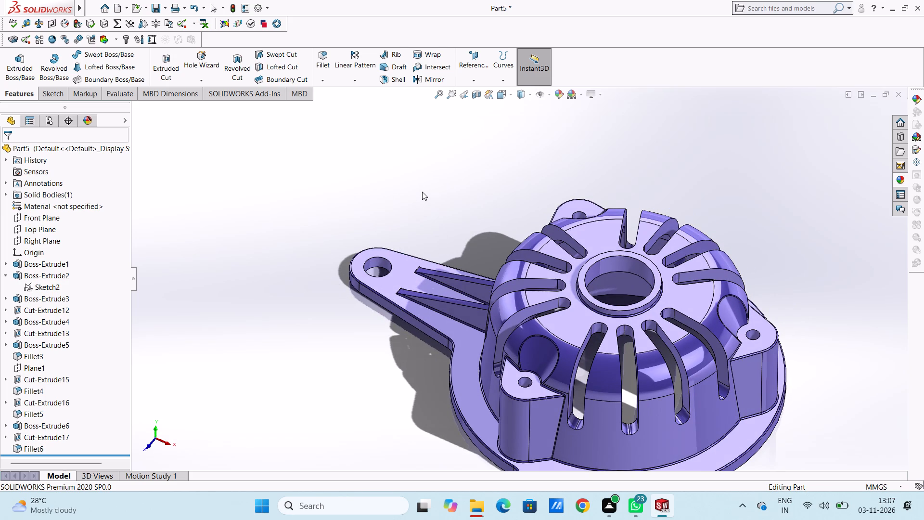
left_click(897, 178)
scroll(375, 263, "down", 5)
scroll(465, 309, "down", 4)
left_click(752, 146)
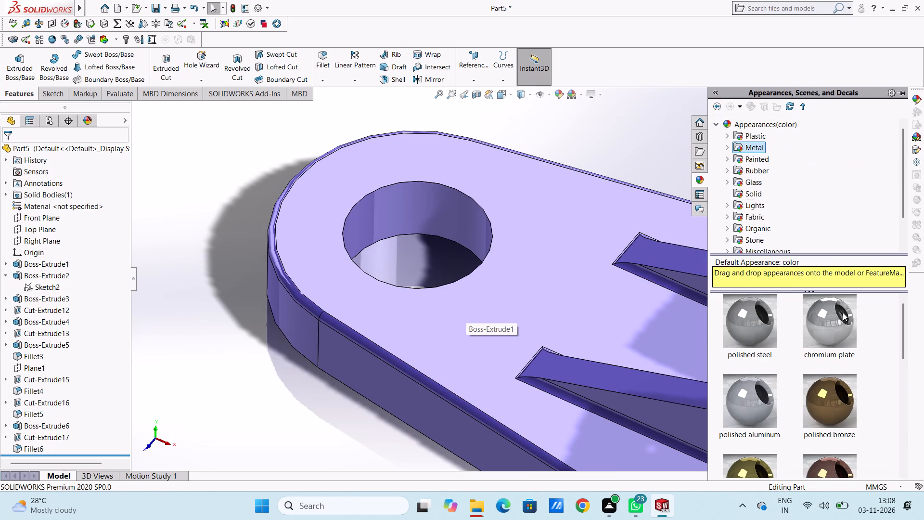
left_click_drag(827, 318, 443, 215)
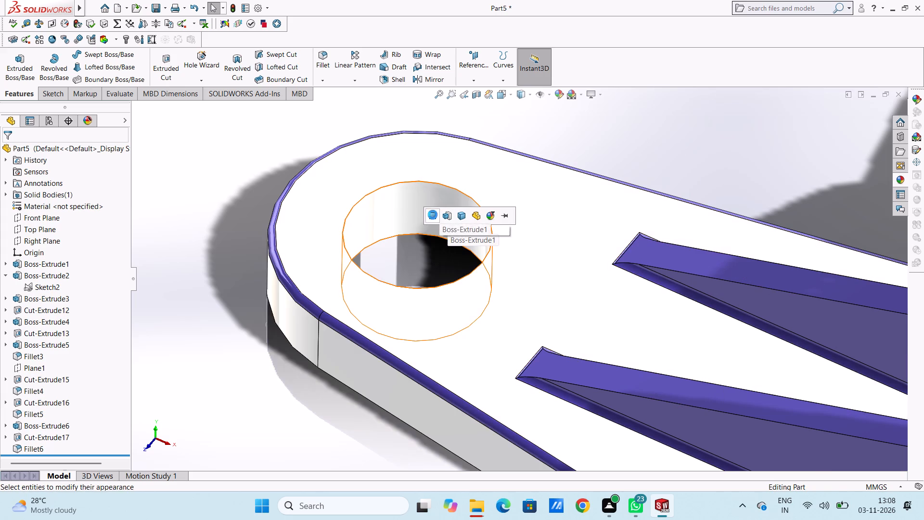
left_click(430, 217)
Apply the chromium plate appearance to the inner face of the central boss bore.
scroll(479, 254, "up", 11)
scroll(680, 340, "down", 4)
scroll(624, 219, "down", 4)
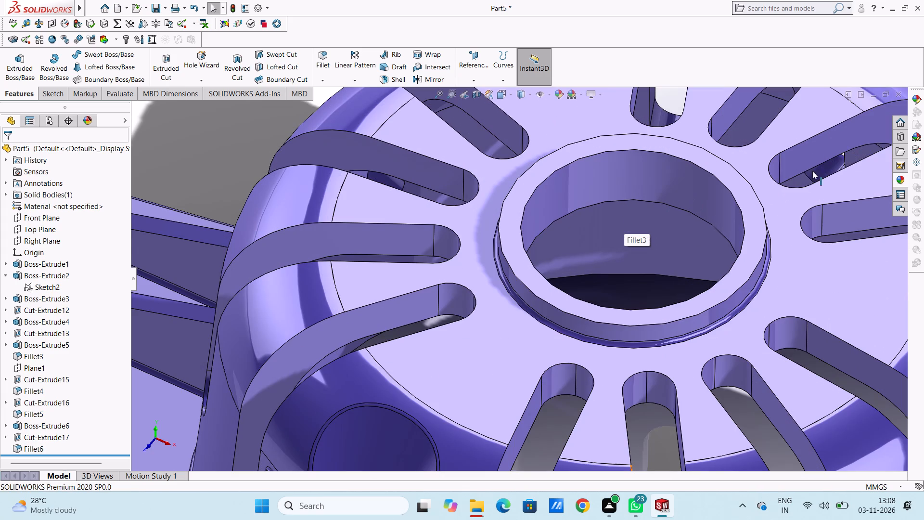
left_click(895, 181)
left_click_drag(834, 314, 663, 211)
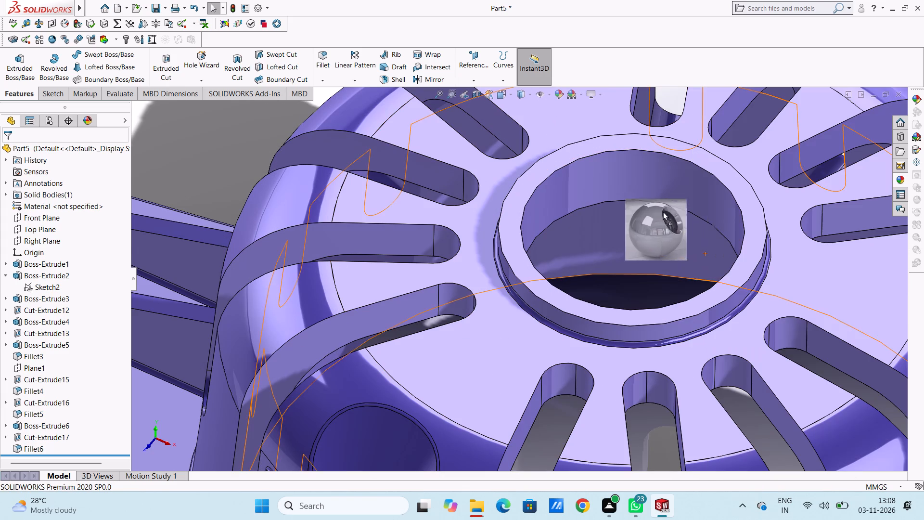
left_click_drag(663, 211, 644, 183)
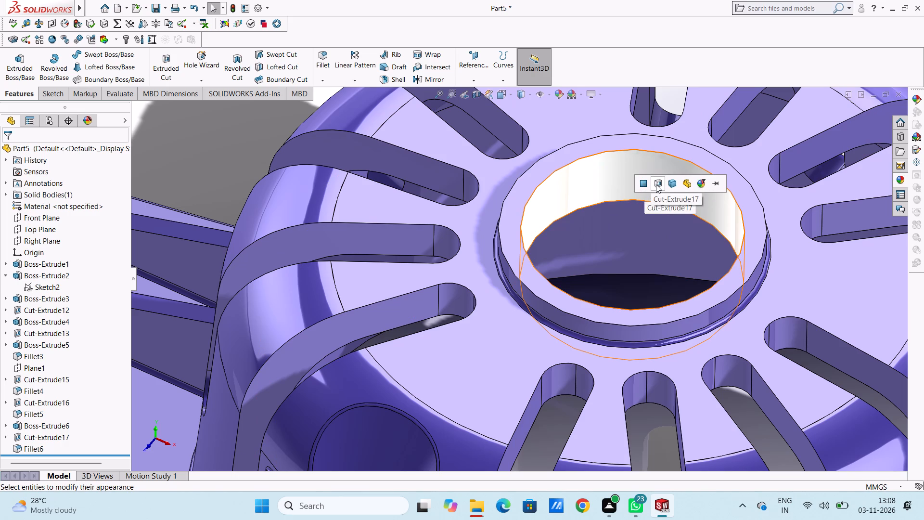
left_click(647, 182)
Apply the chromium plate appearance to the whole Cut-Extrude16 feature forming the cover's hollow interior.
scroll(640, 215, "up", 4)
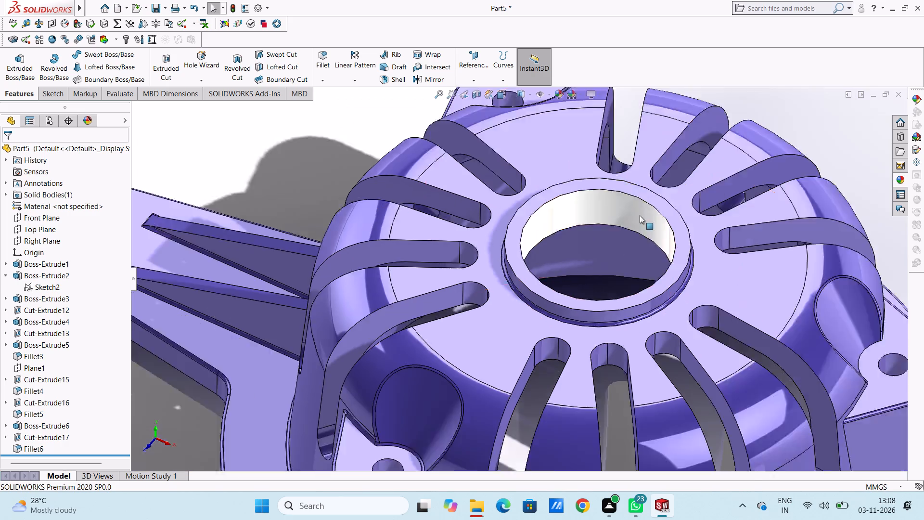
scroll(640, 215, "up", 1)
middle_click_drag(576, 313, 574, 243)
middle_click_drag(570, 312, 572, 227)
scroll(564, 325, "up", 4)
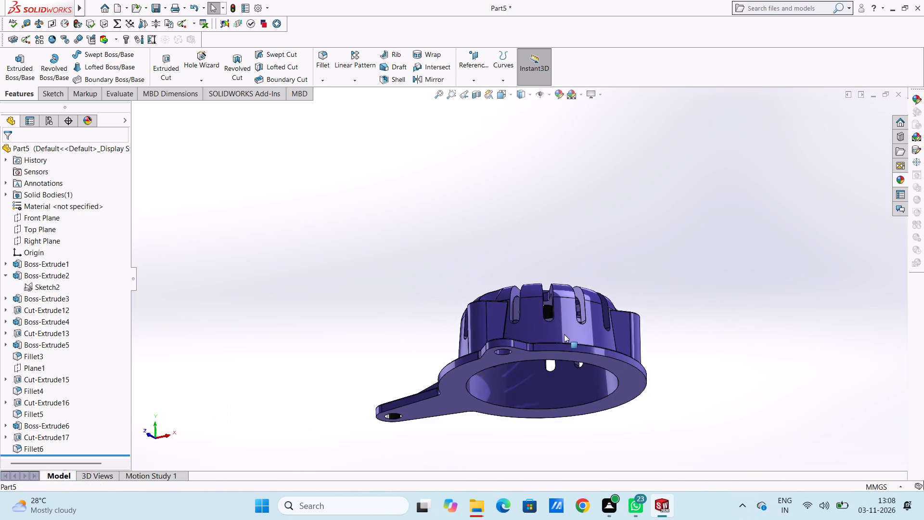
middle_click_drag(562, 353, 564, 264)
scroll(571, 338, "down", 4)
middle_click_drag(628, 335, 649, 333)
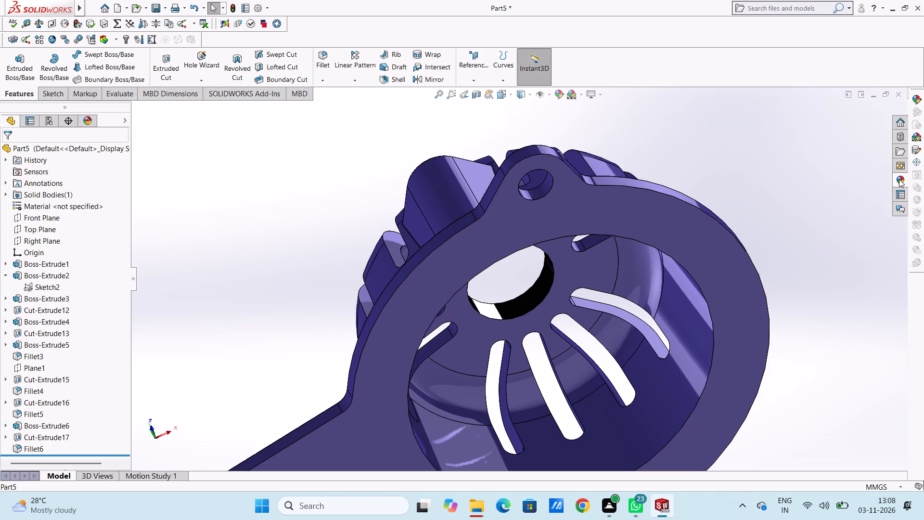
left_click(899, 179)
left_click_drag(823, 327, 688, 354)
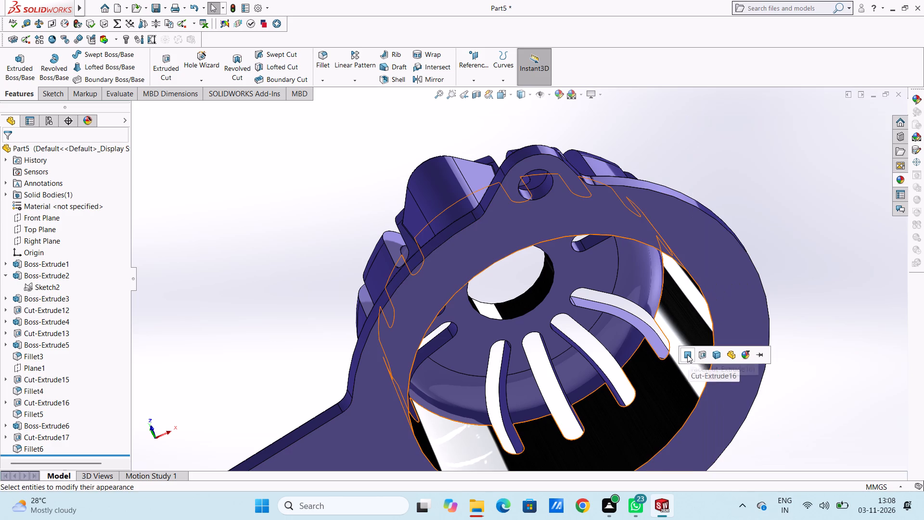
left_click(702, 356)
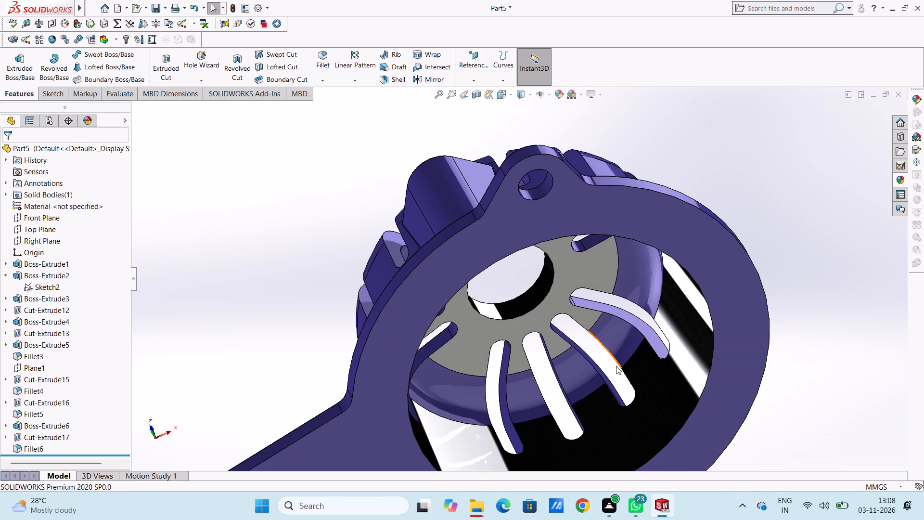
Apply the chromium plate appearance to the whole Fillet5 feature rounding the cover's interior.
middle_click_drag(613, 358, 609, 298)
scroll(642, 330, "down", 6)
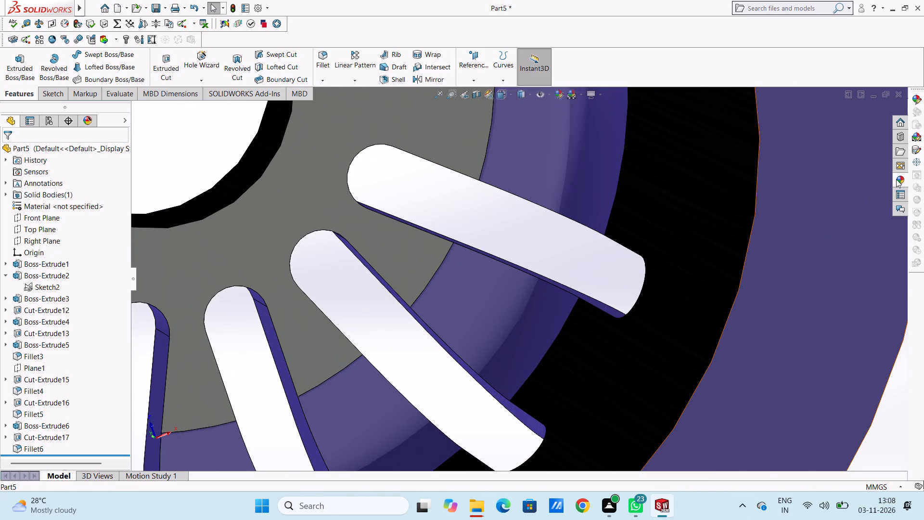
left_click(898, 178)
left_click_drag(820, 316, 513, 336)
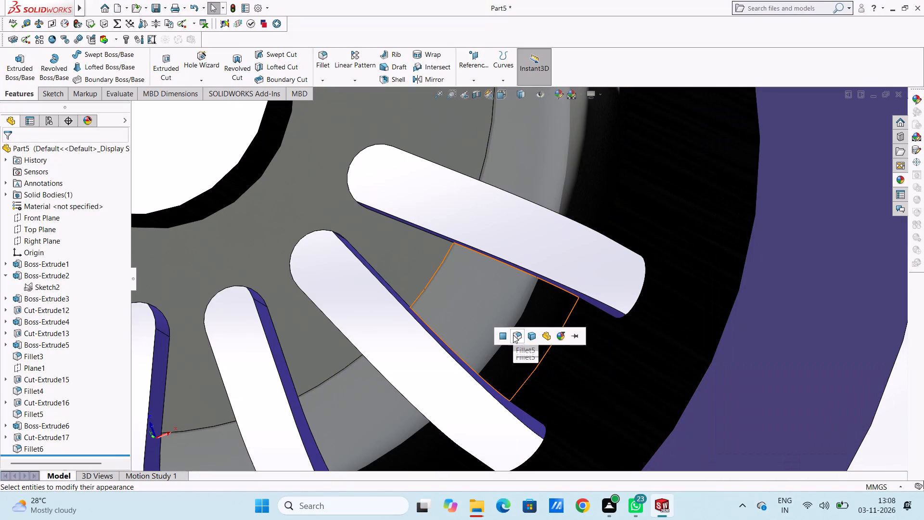
left_click(517, 338)
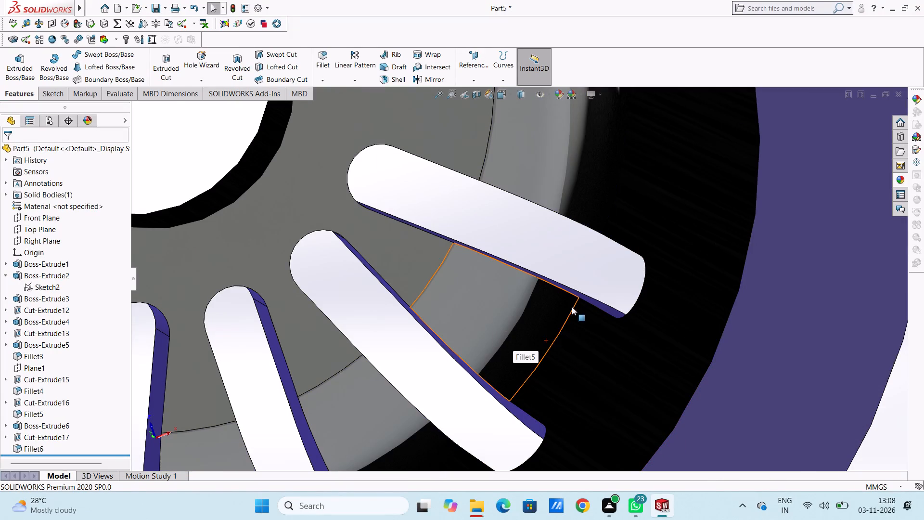
Apply the chromium plate appearance to the face of the hole in the front lug beside the cover's wall.
scroll(572, 306, "up", 10)
middle_click_drag(599, 207, 558, 331)
scroll(588, 238, "up", 3)
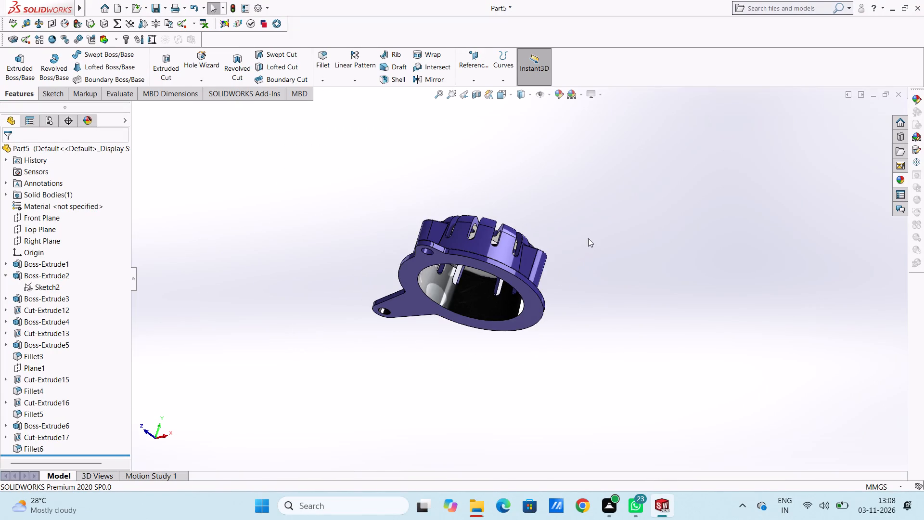
middle_click_drag(580, 248, 601, 333)
scroll(537, 252, "down", 3)
middle_click_drag(593, 263, 620, 293)
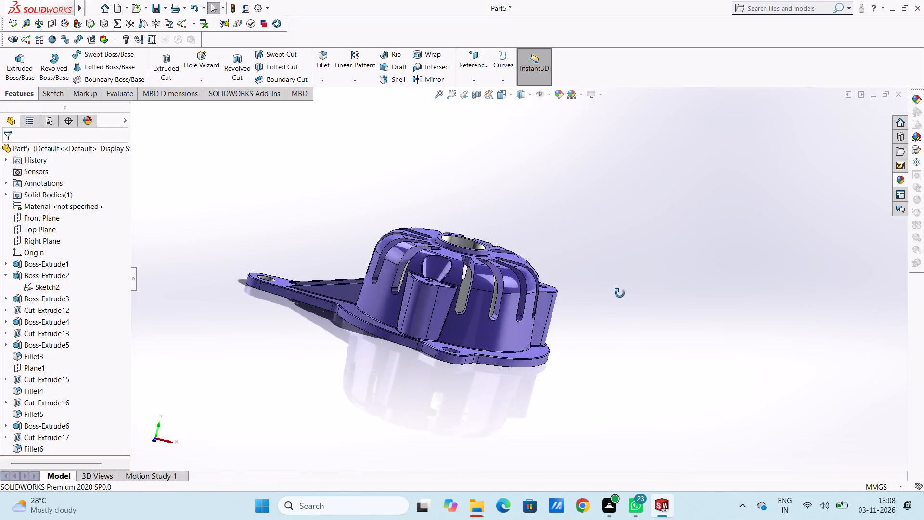
middle_click_drag(620, 293, 610, 324)
middle_click_drag(581, 330, 578, 352)
scroll(376, 340, "down", 4)
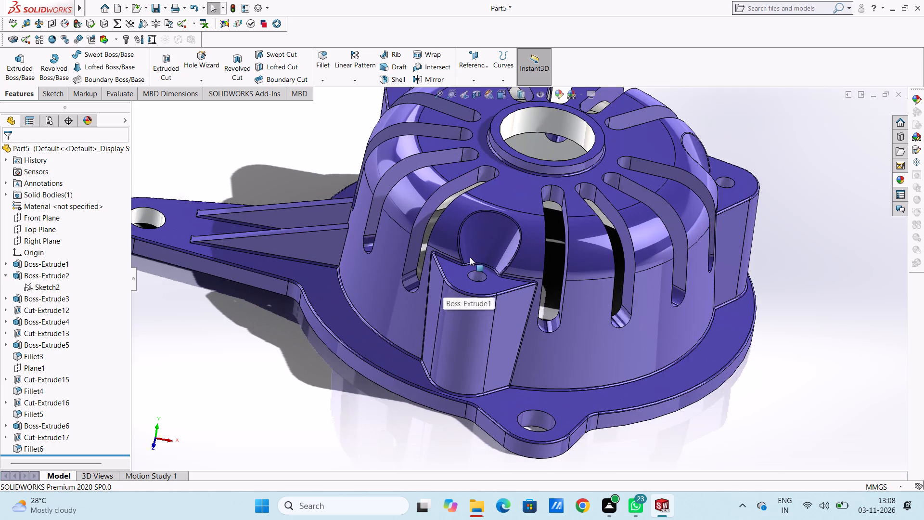
middle_click_drag(471, 264, 470, 285)
scroll(470, 285, "down", 4)
middle_click_drag(507, 273, 505, 300)
scroll(505, 300, "down", 3)
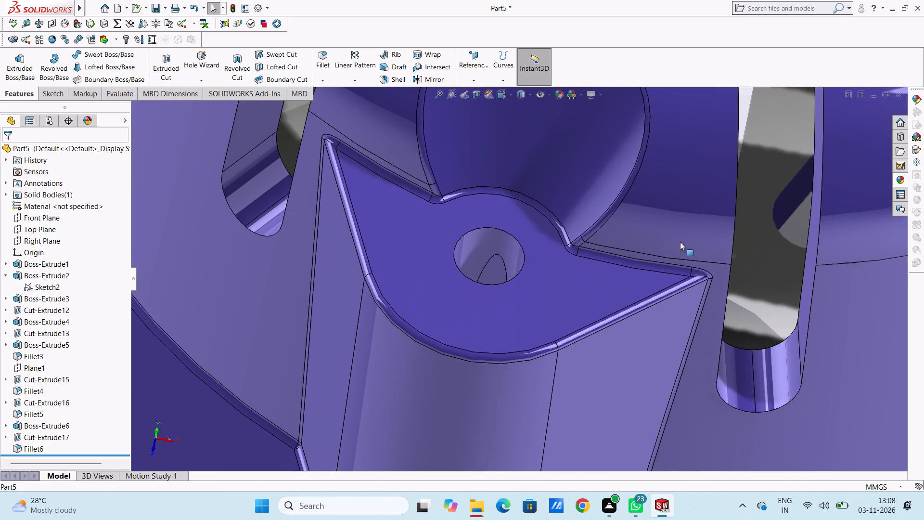
left_click(898, 179)
left_click_drag(827, 318, 565, 260)
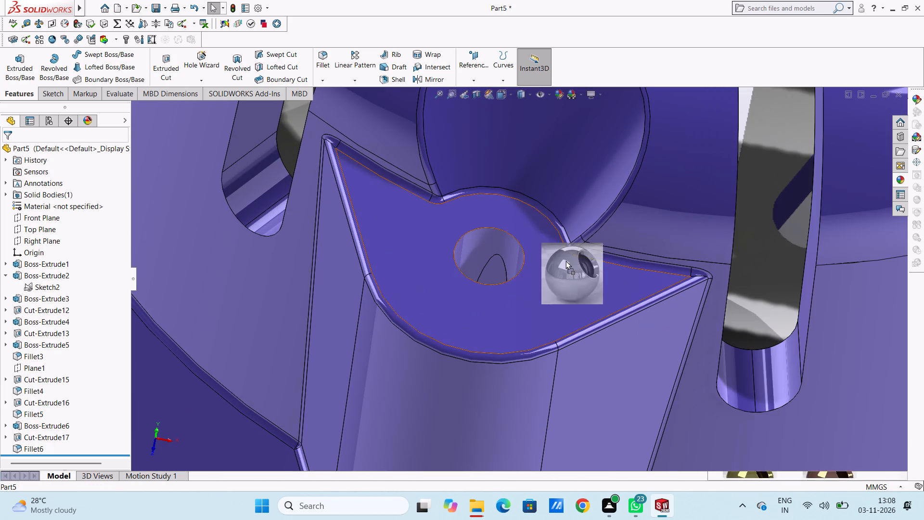
left_click_drag(565, 260, 505, 241)
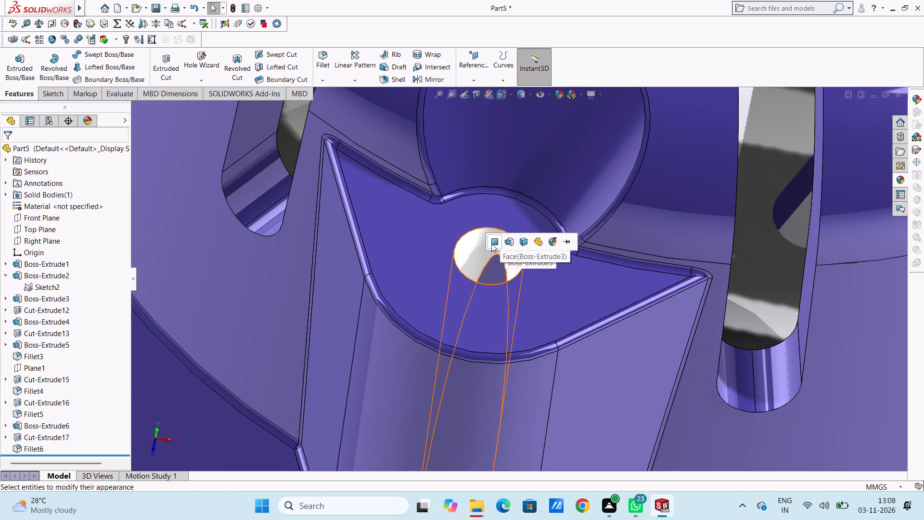
left_click(491, 244)
Apply the chromium plate appearance to the remaining curved wall face visible inside the front lug's hole.
scroll(490, 281, "down", 5)
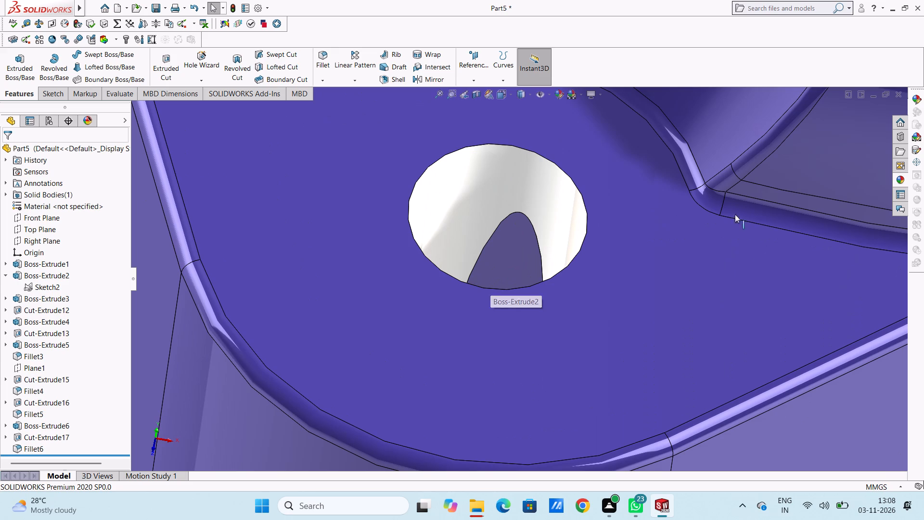
left_click(899, 181)
left_click_drag(823, 313, 569, 287)
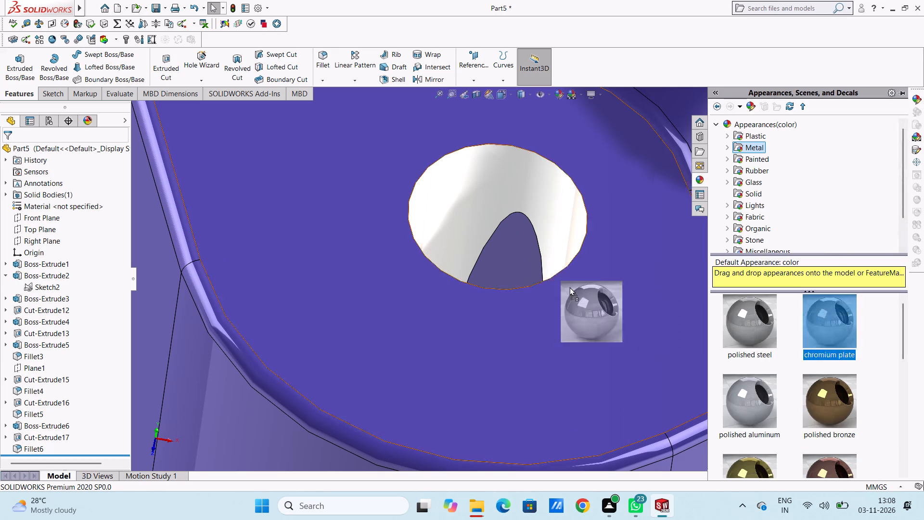
left_click_drag(569, 287, 519, 236)
left_click(519, 236)
Apply the chromium plate appearance to the face of the mounting hole in the flange's front ear.
scroll(506, 253, "up", 2)
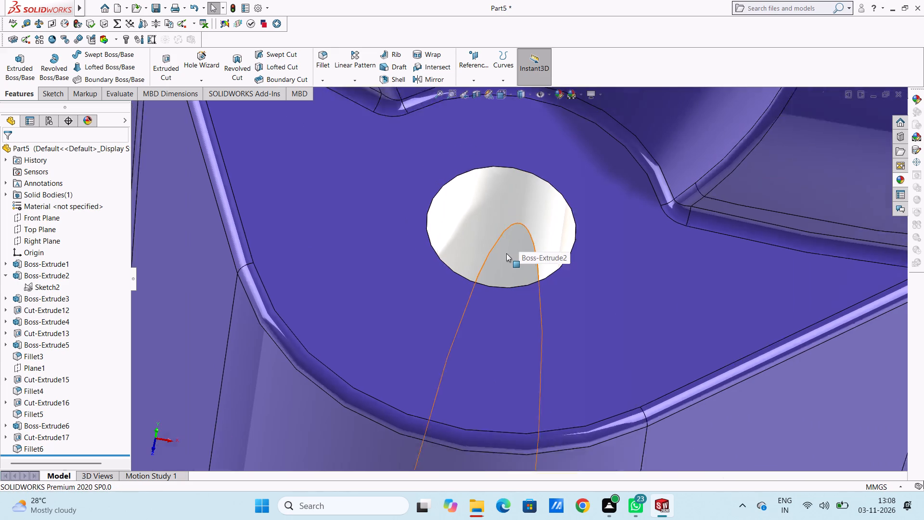
scroll(506, 253, "up", 11)
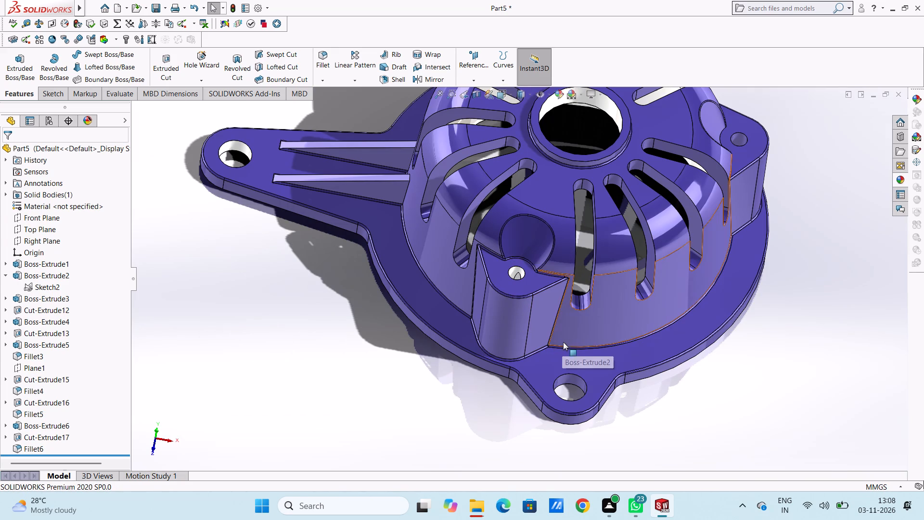
middle_click_drag(567, 270, 537, 223)
scroll(594, 427, "down", 5)
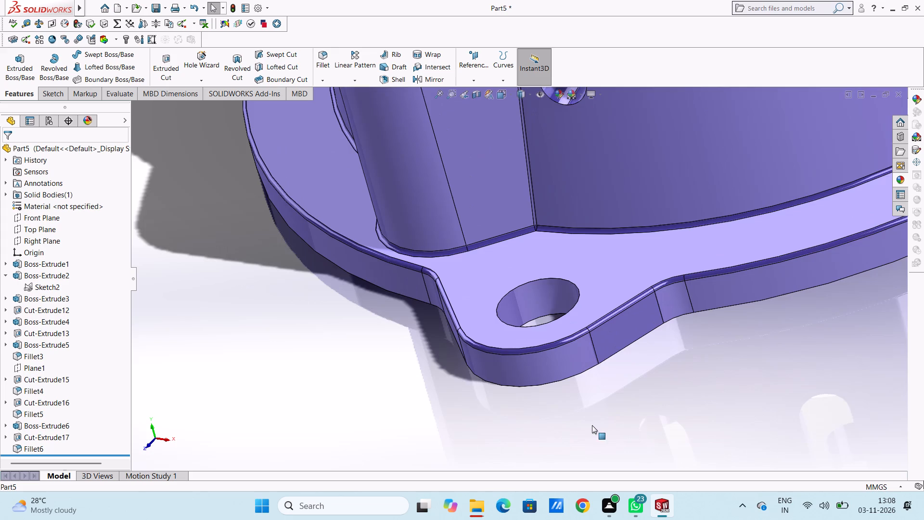
scroll(592, 425, "down", 1)
middle_click_drag(492, 217, 503, 275)
scroll(536, 301, "down", 3)
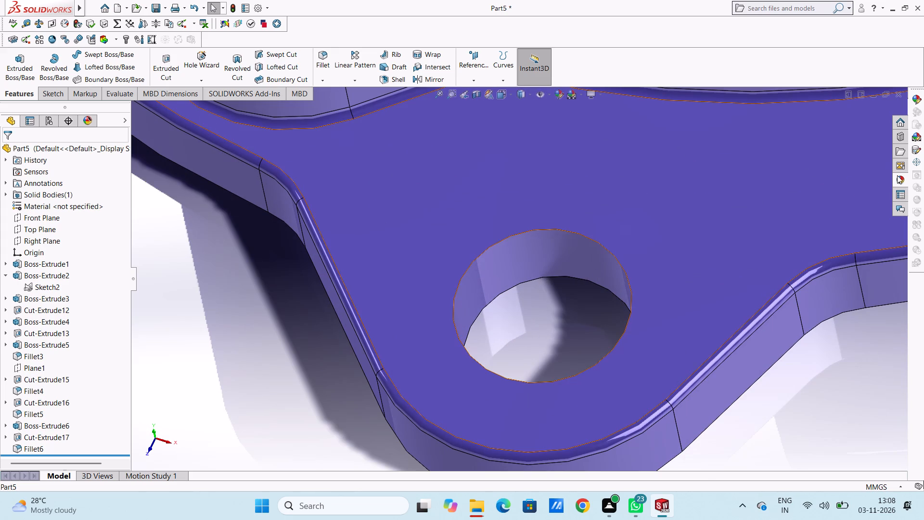
left_click(899, 176)
left_click_drag(838, 307, 572, 246)
left_click(572, 246)
Apply the chromium plate appearance to the face of the hole in the second lug, on the side away from the arm.
scroll(570, 247, "up", 13)
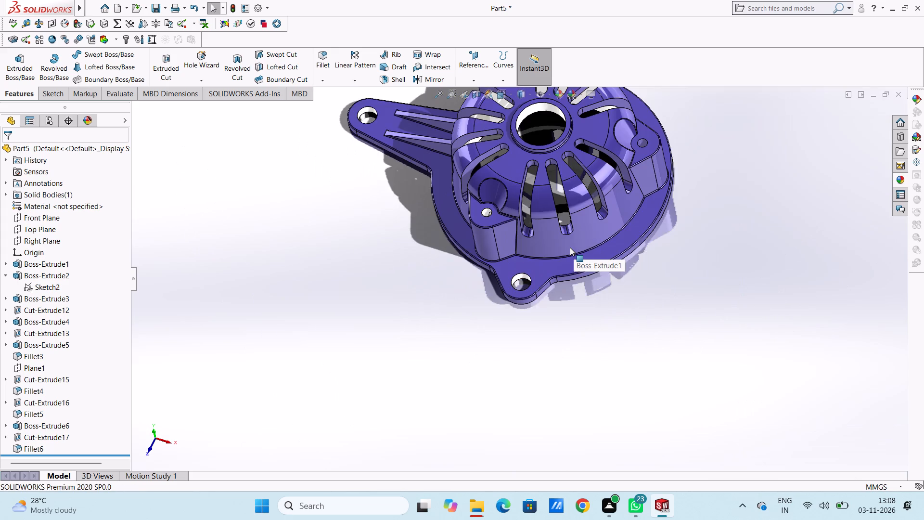
scroll(570, 247, "up", 4)
middle_click_drag(561, 250, 567, 226)
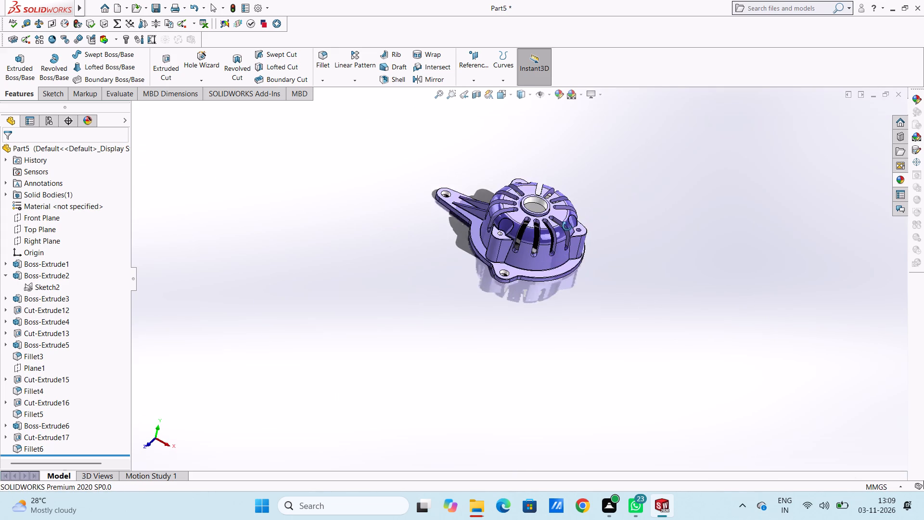
middle_click_drag(567, 226, 546, 229)
scroll(546, 229, "down", 5)
scroll(602, 247, "down", 11)
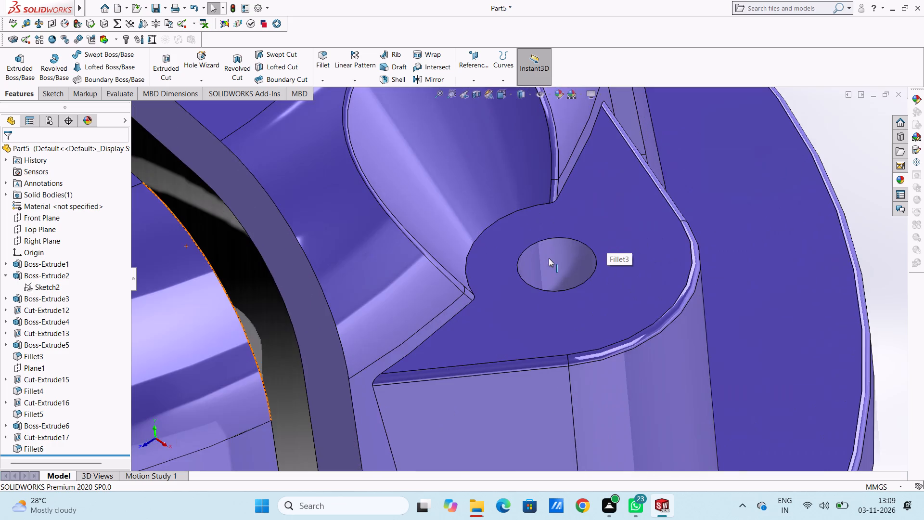
middle_click_drag(551, 266, 550, 299)
scroll(550, 299, "down", 6)
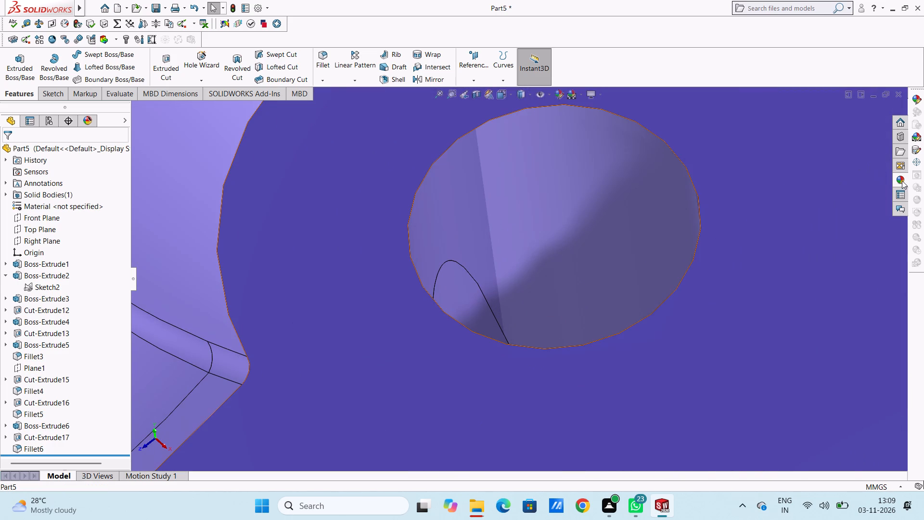
left_click(902, 180)
left_click_drag(836, 314, 526, 253)
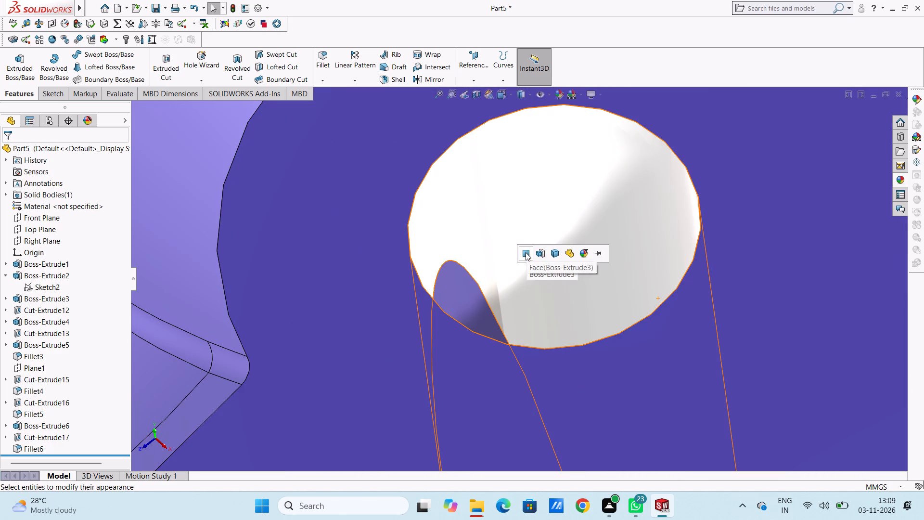
left_click(526, 252)
Apply the chromium plate appearance to the face of the hole in the remaining third lug.
scroll(454, 299, "down", 3)
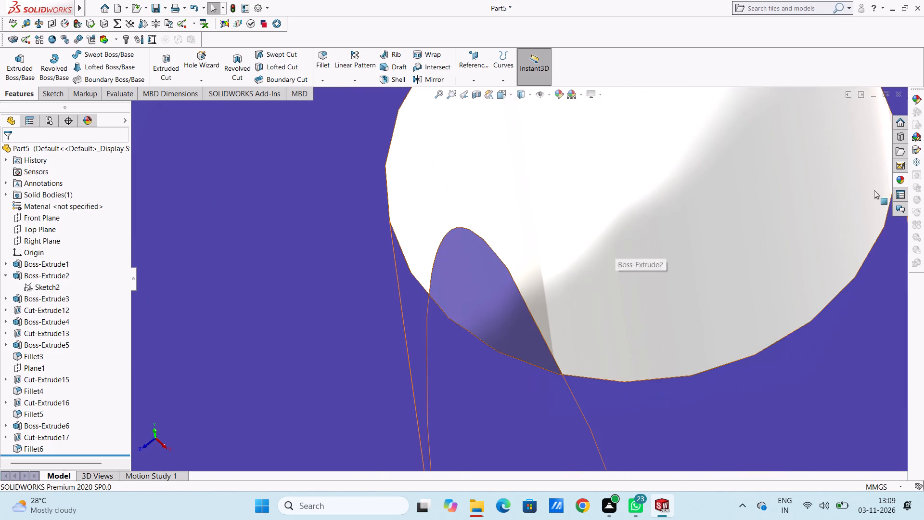
scroll(750, 194, "up", 6)
scroll(597, 172, "up", 10)
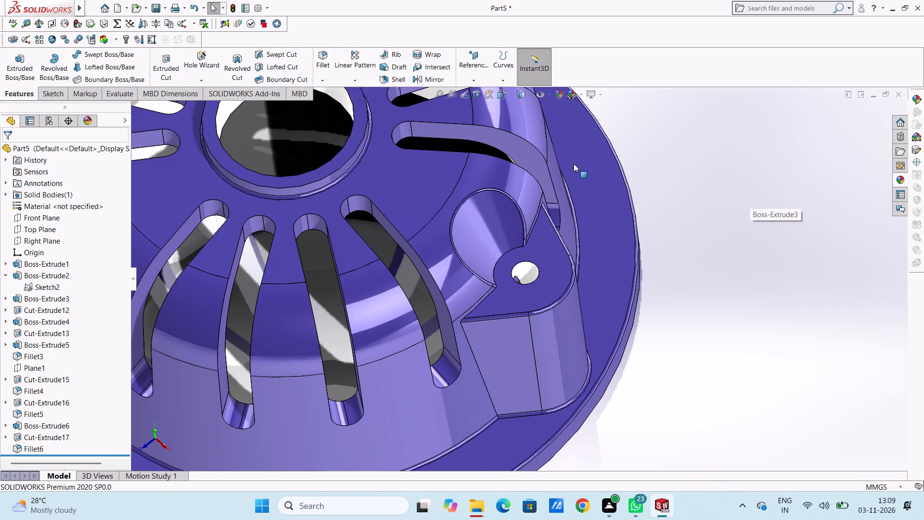
scroll(573, 164, "up", 3)
scroll(509, 158, "up", 3)
scroll(494, 166, "down", 5)
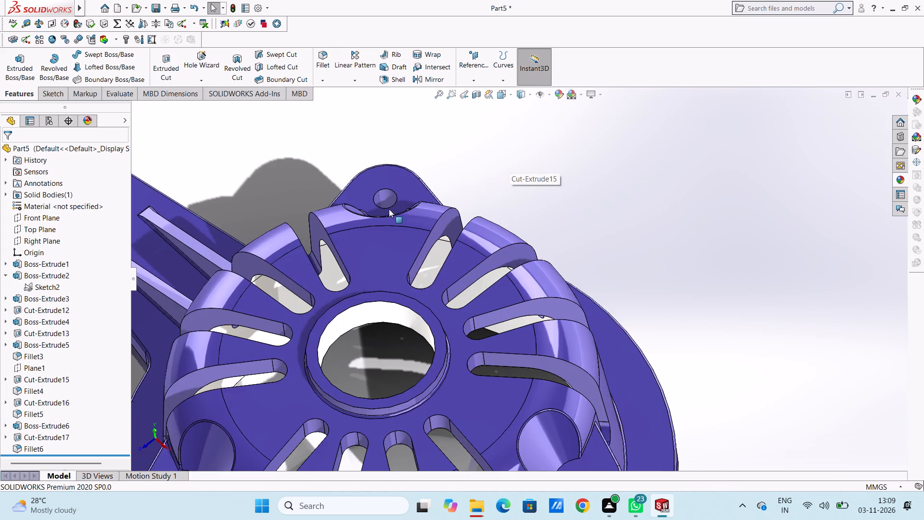
scroll(389, 209, "down", 4)
middle_click_drag(422, 208, 418, 206)
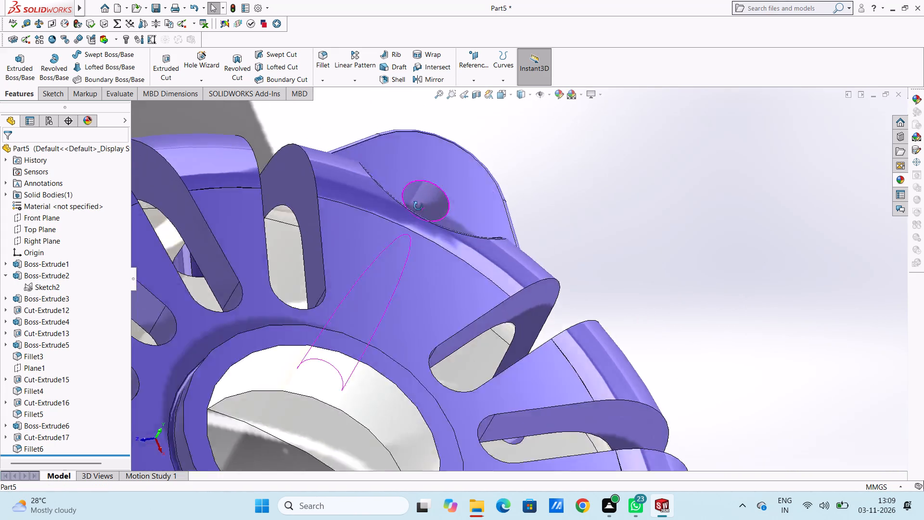
middle_click_drag(418, 206, 379, 275)
scroll(400, 178, "down", 4)
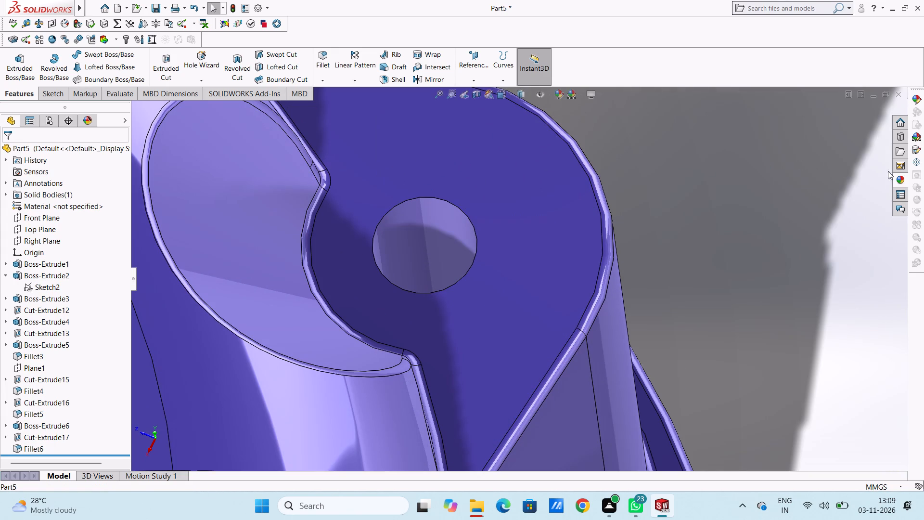
left_click(900, 178)
left_click_drag(818, 315, 409, 217)
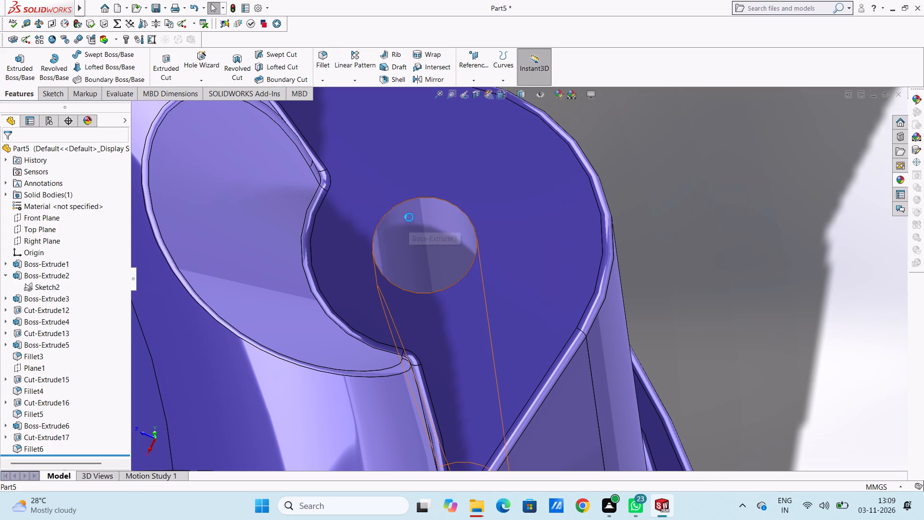
left_click(409, 217)
scroll(619, 187, "up", 11)
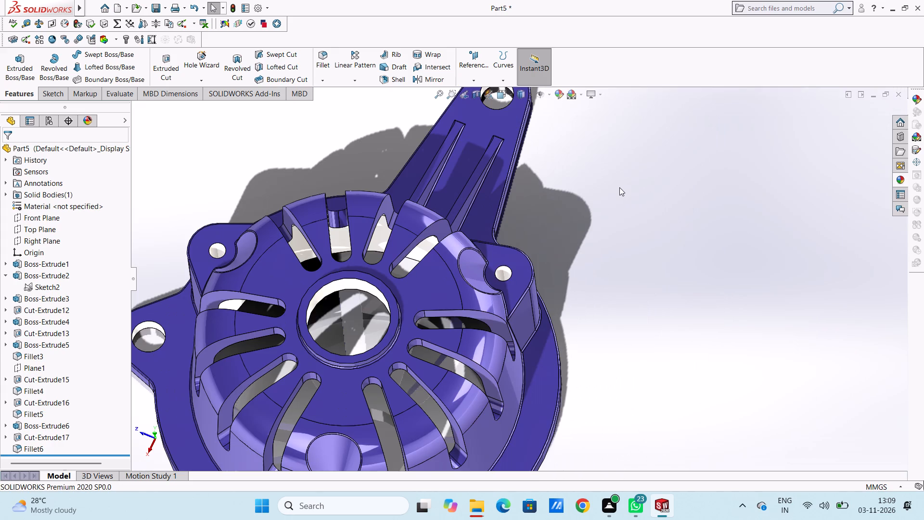
left_click(616, 213)
On the top face of the lug near the arm, sketch three circles of 5 mm radius centred on the three lug holes.
middle_click_drag(626, 244, 627, 206)
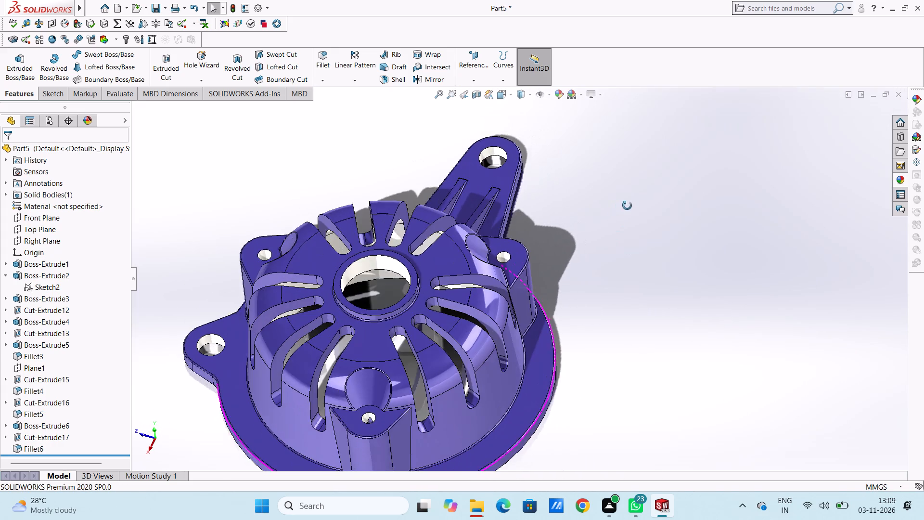
middle_click_drag(627, 206, 629, 205)
scroll(629, 205, "up", 1)
key("ctrl+5")
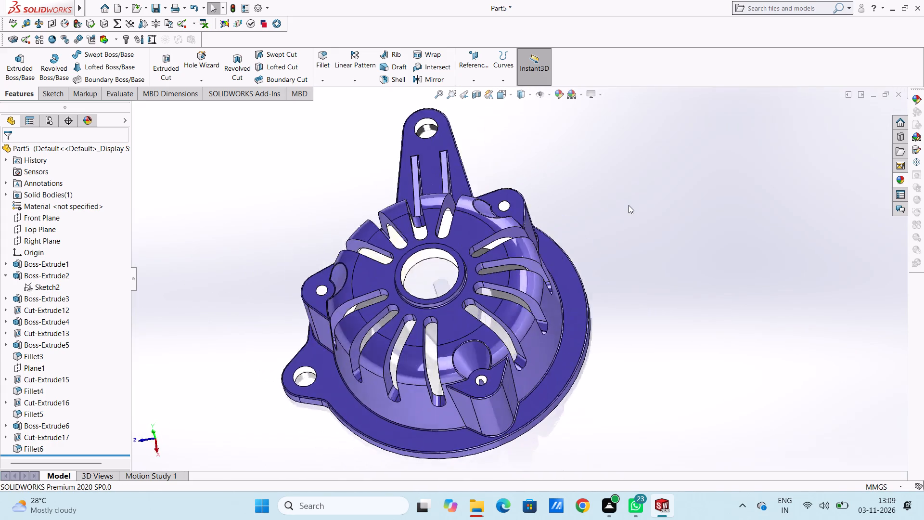
scroll(691, 238, "down", 2)
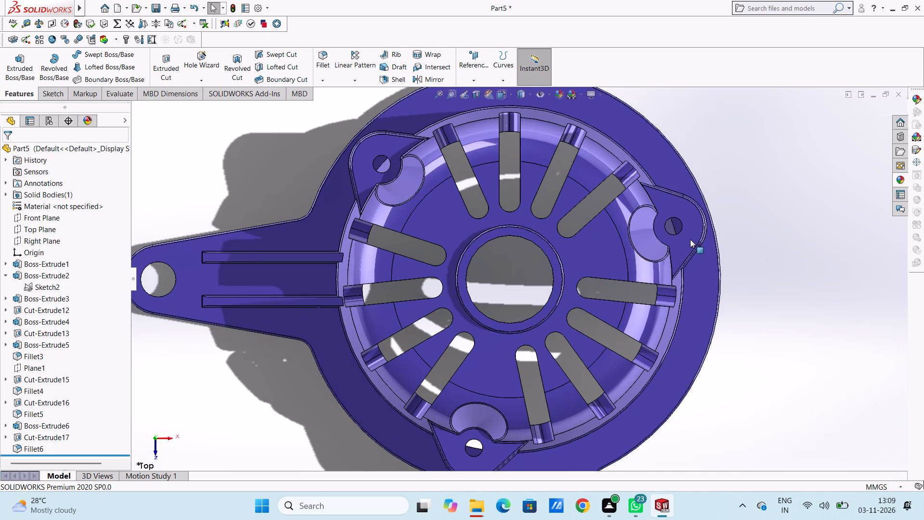
left_click(364, 151)
left_click(405, 126)
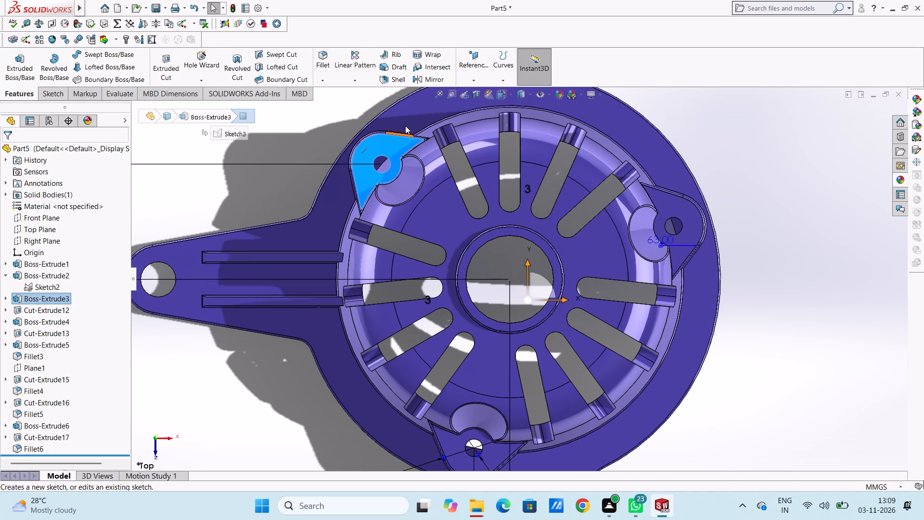
left_click(334, 138)
scroll(334, 138, "up", 4)
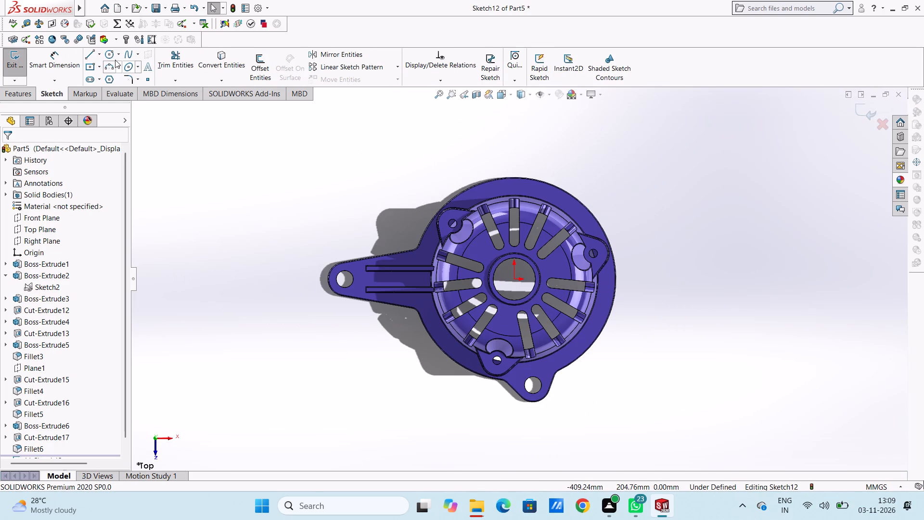
left_click(111, 57)
scroll(457, 246, "down", 5)
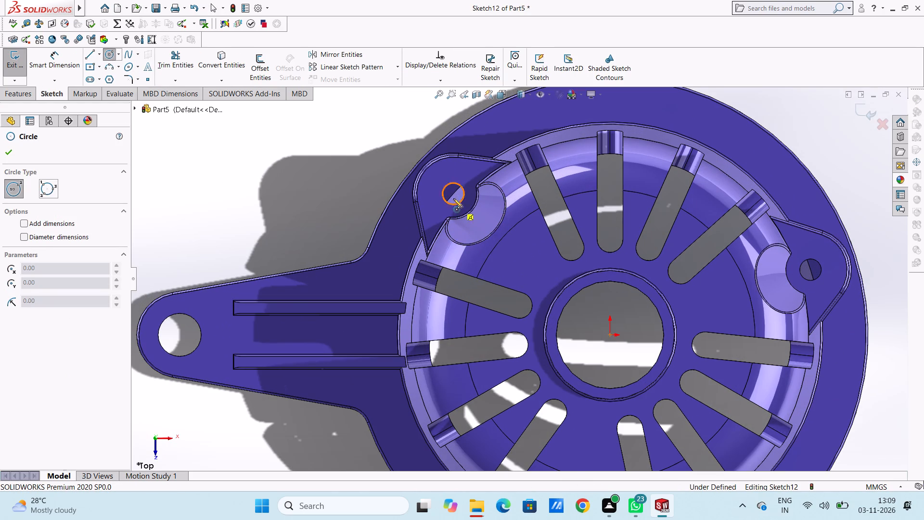
left_click(453, 194)
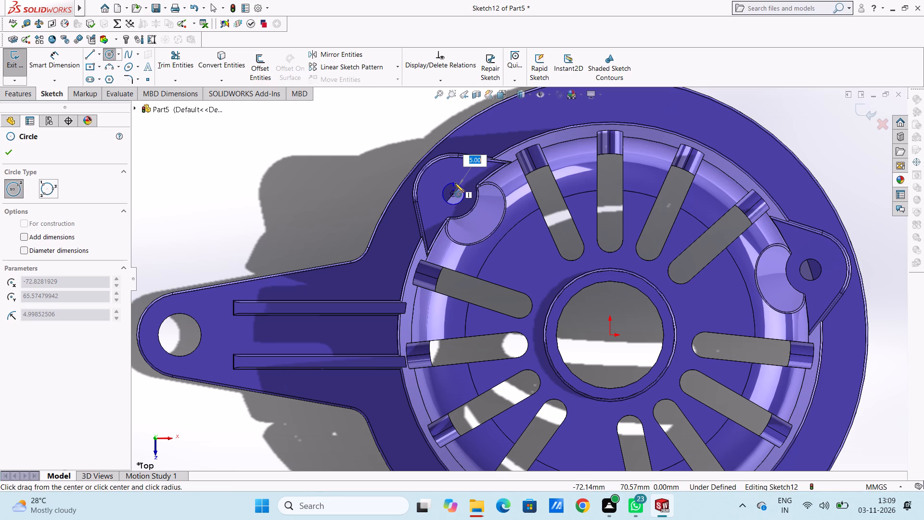
left_click(462, 186)
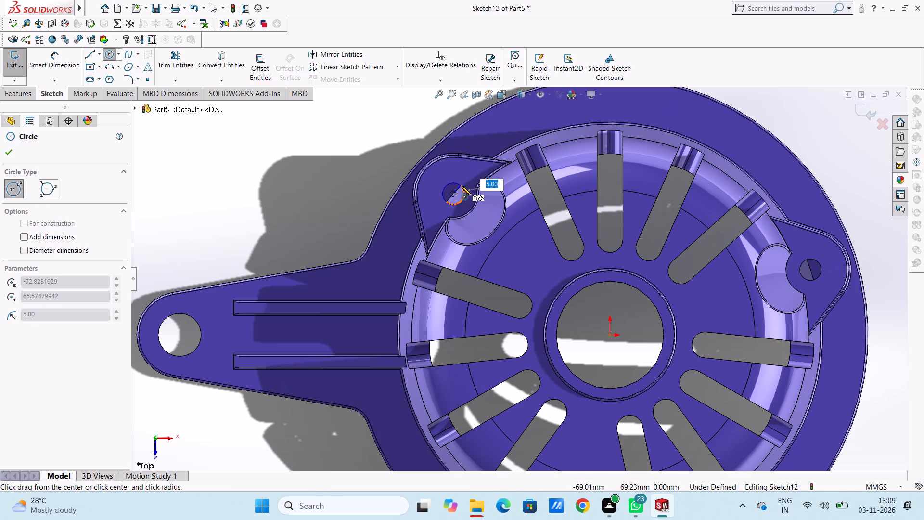
left_click(811, 269)
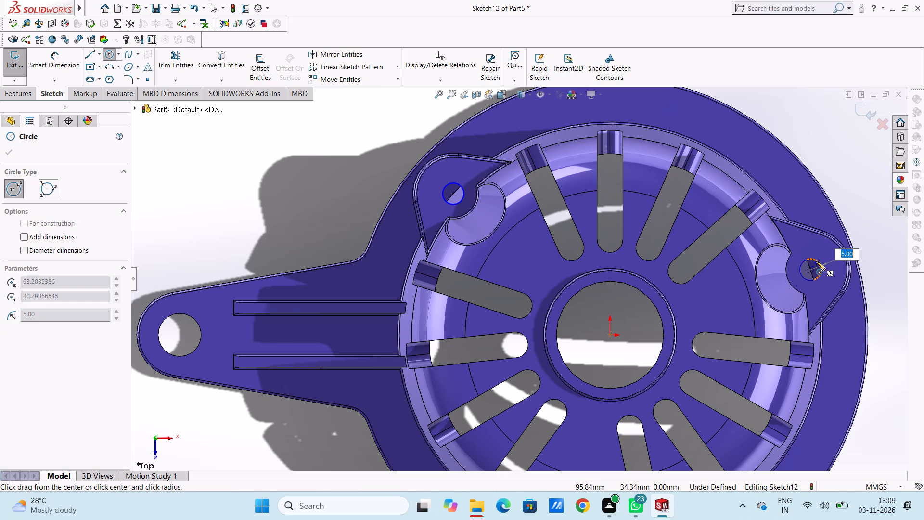
left_click(816, 261)
scroll(677, 275, "up", 4)
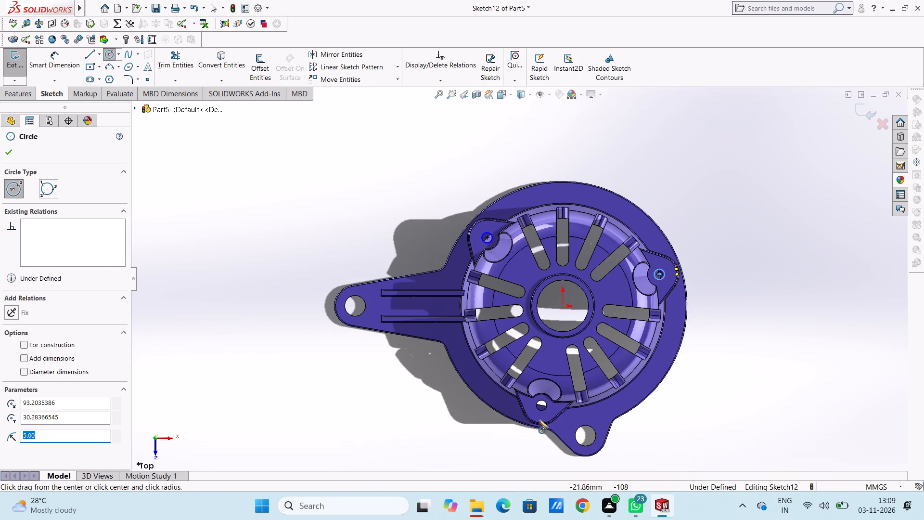
scroll(539, 419, "down", 4)
left_click(539, 351)
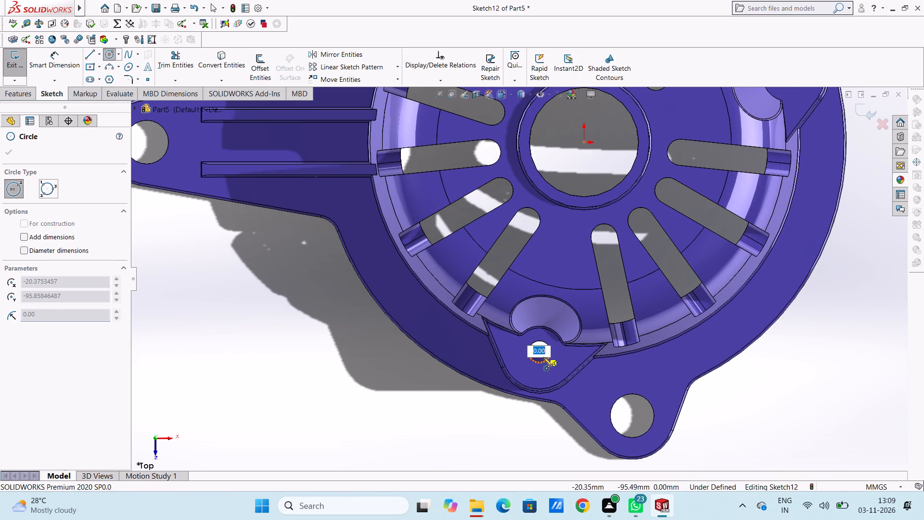
left_click(544, 360)
right_click(220, 334)
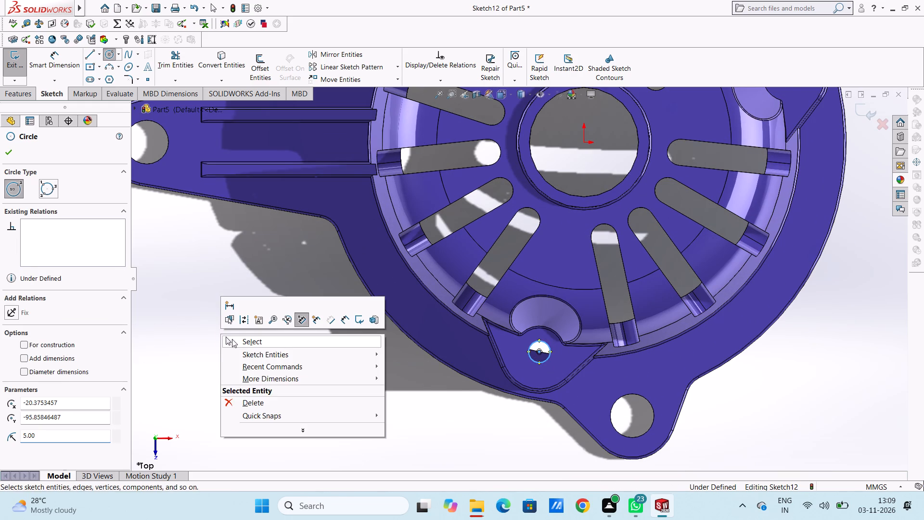
double_click(242, 342)
Dimension the diameters of the three lug-hole circles at 10 mm each.
scroll(242, 339, "up", 4)
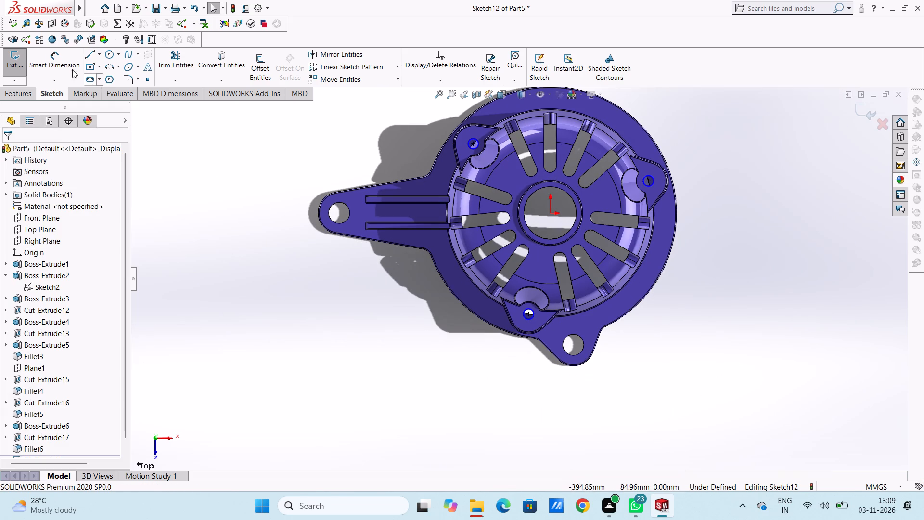
left_click(49, 60)
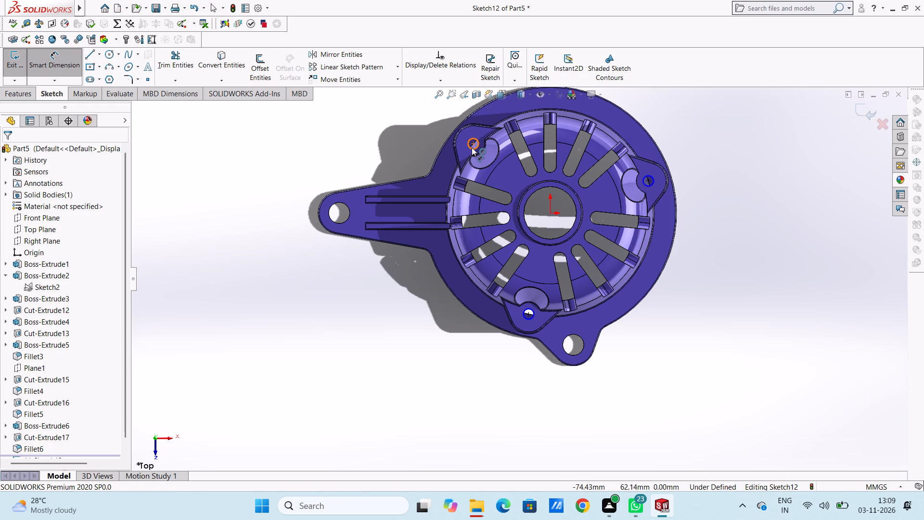
left_click(472, 147)
left_click(278, 273)
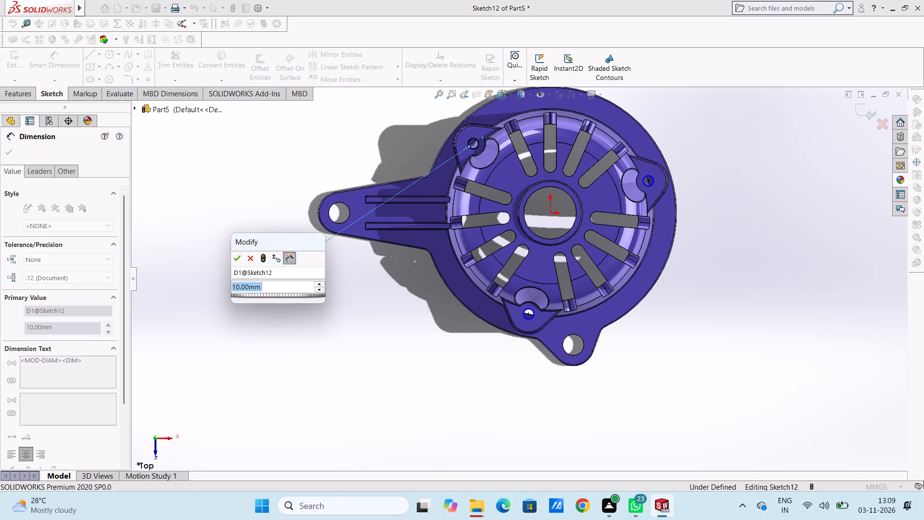
left_click(238, 260)
left_click(225, 247)
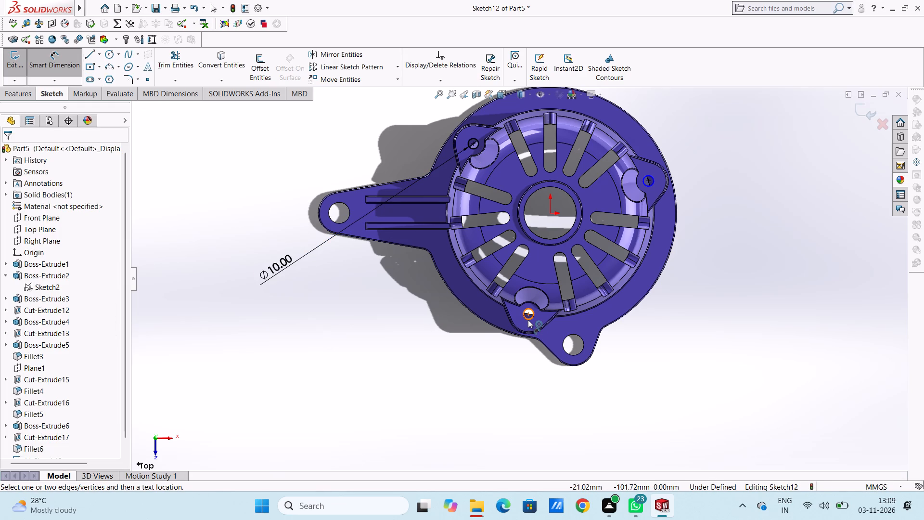
left_click(528, 320)
left_click(403, 366)
left_click(360, 349)
left_click(345, 341)
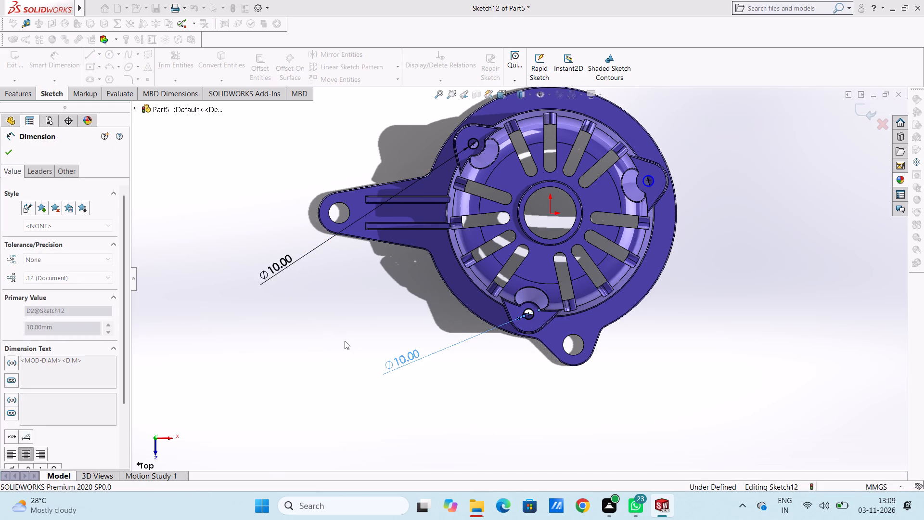
left_click(654, 186)
left_click(792, 245)
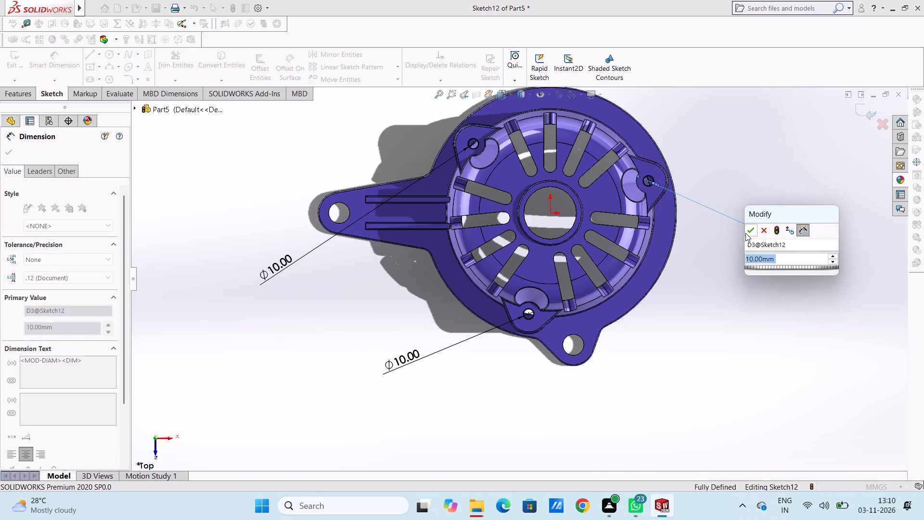
left_click(745, 233)
left_click(746, 199)
scroll(694, 357, "up", 2)
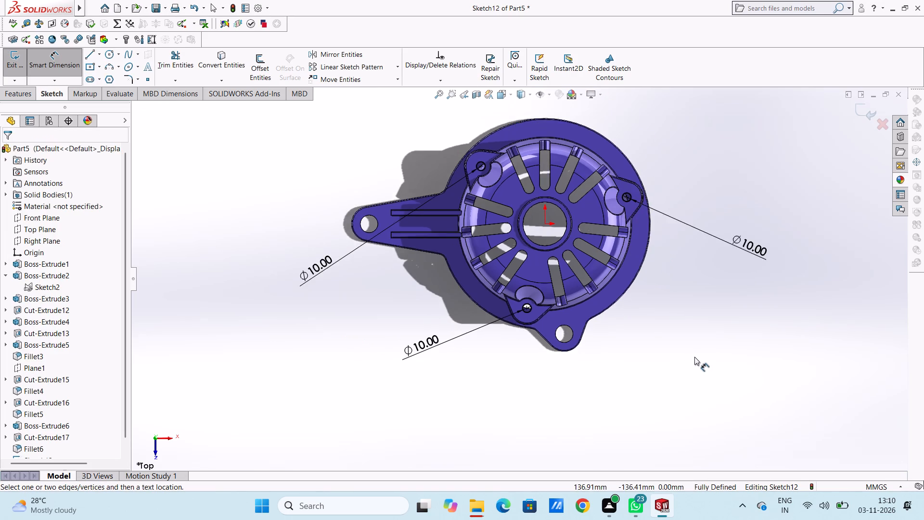
Cut-extrude the three circles with the Up To Surface end condition, ending at the flange's top face.
middle_click_drag(676, 377, 663, 257)
scroll(612, 203, "down", 2)
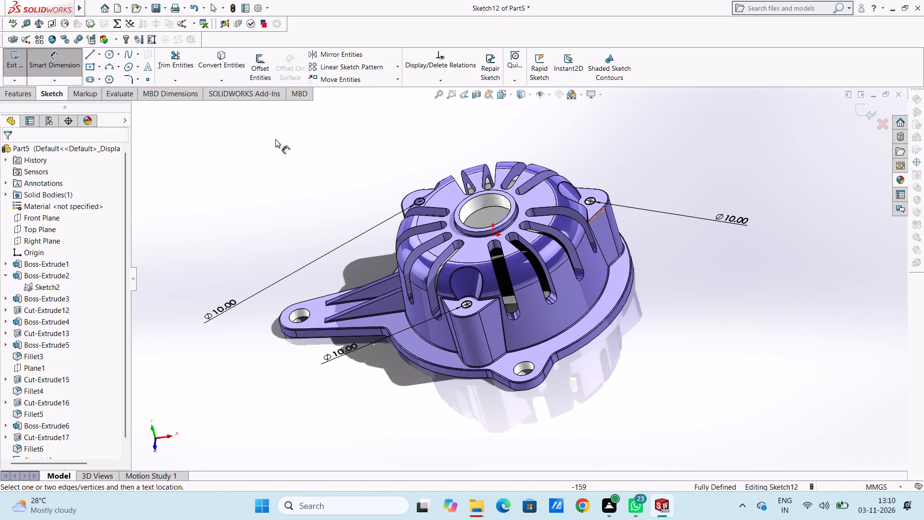
left_click(69, 68)
left_click(23, 97)
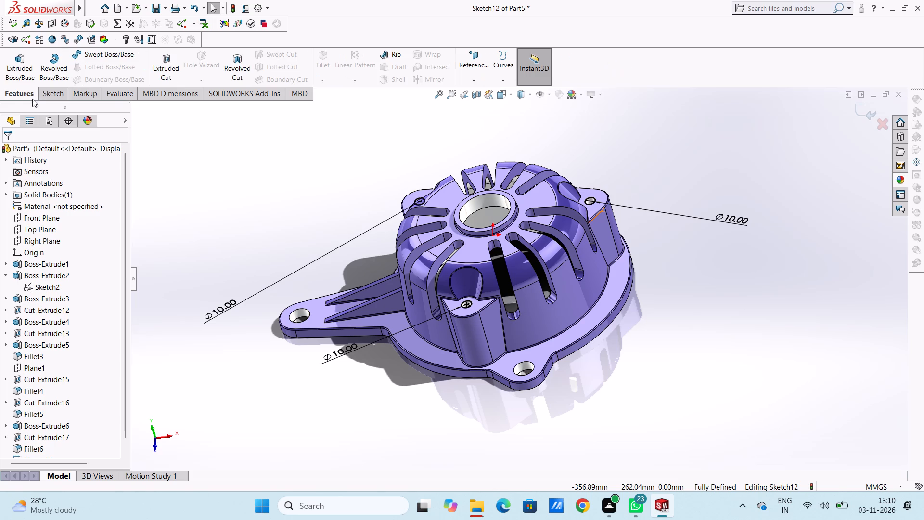
left_click(166, 64)
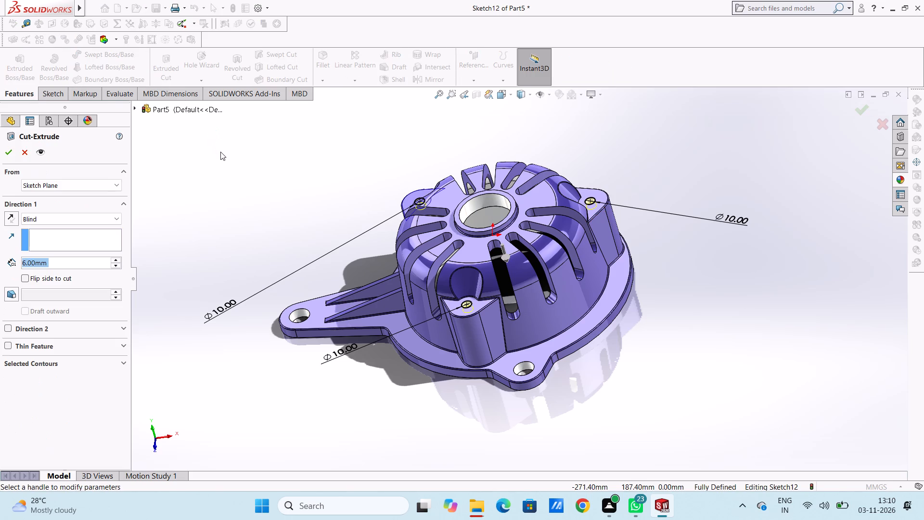
left_click(95, 217)
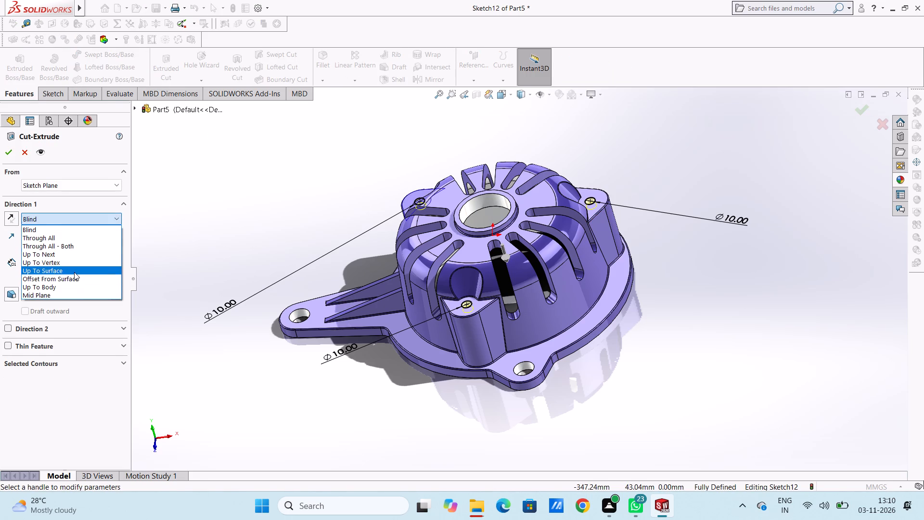
left_click(74, 272)
left_click(608, 299)
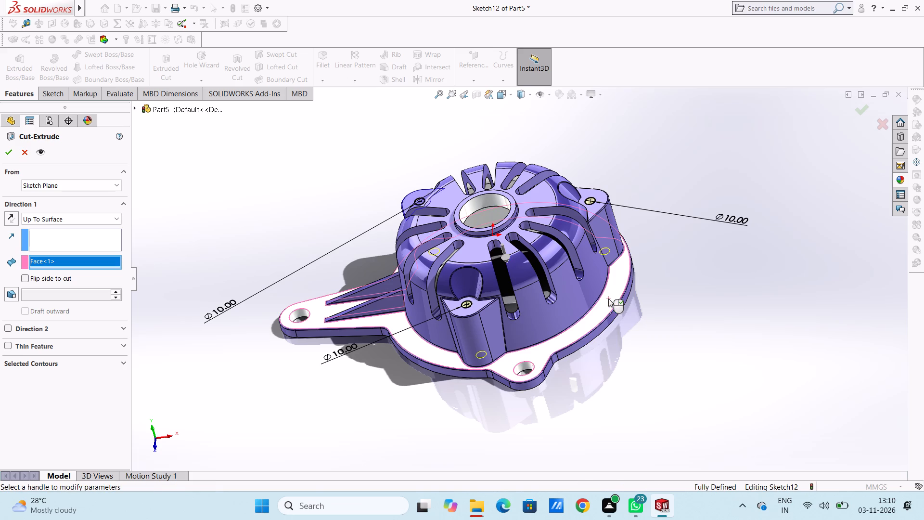
left_click(13, 156)
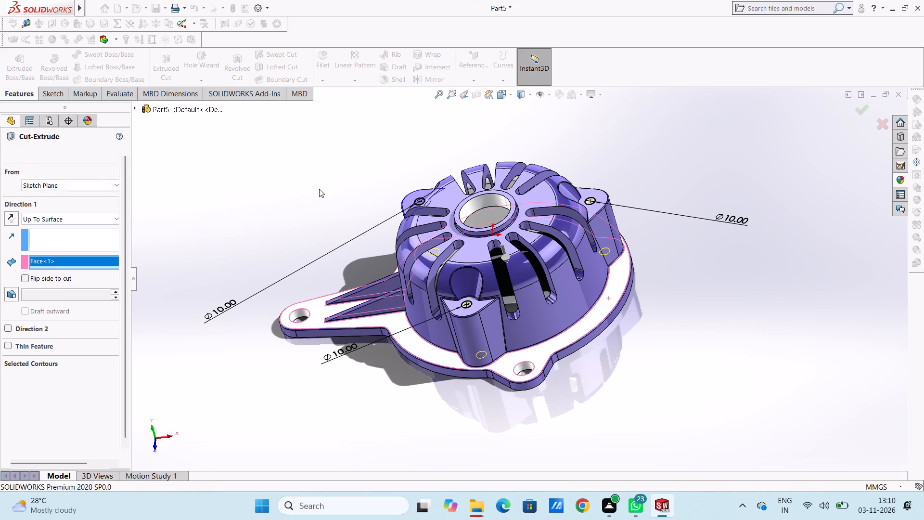
left_click(319, 189)
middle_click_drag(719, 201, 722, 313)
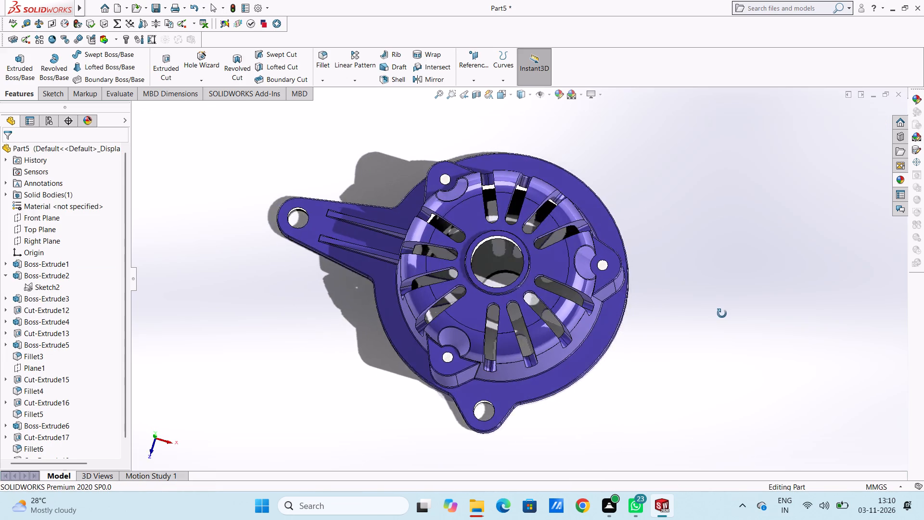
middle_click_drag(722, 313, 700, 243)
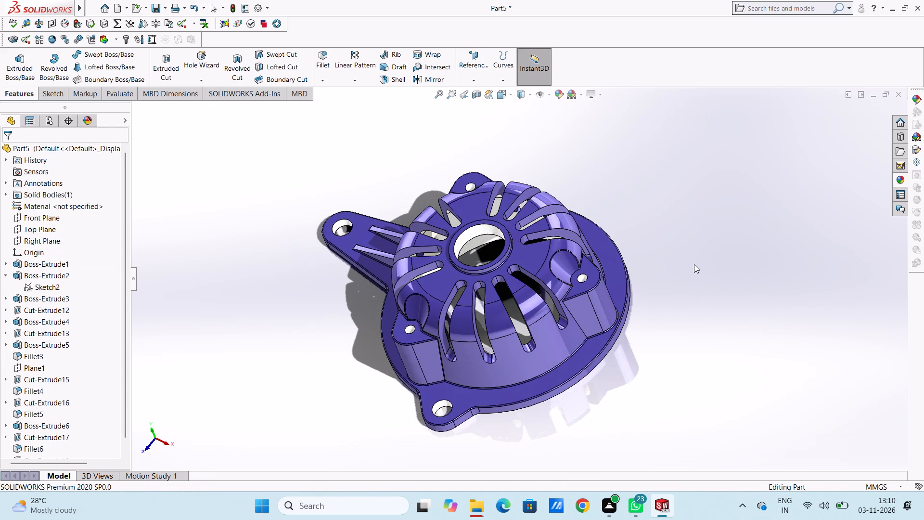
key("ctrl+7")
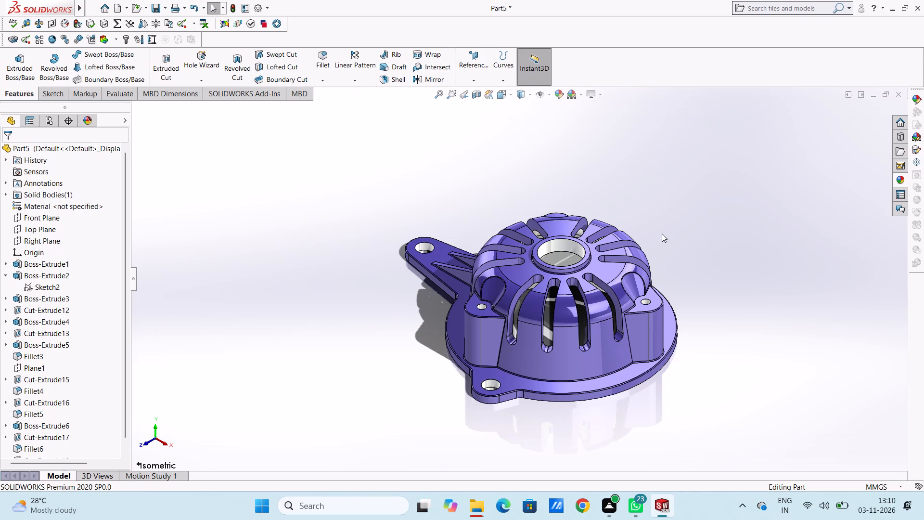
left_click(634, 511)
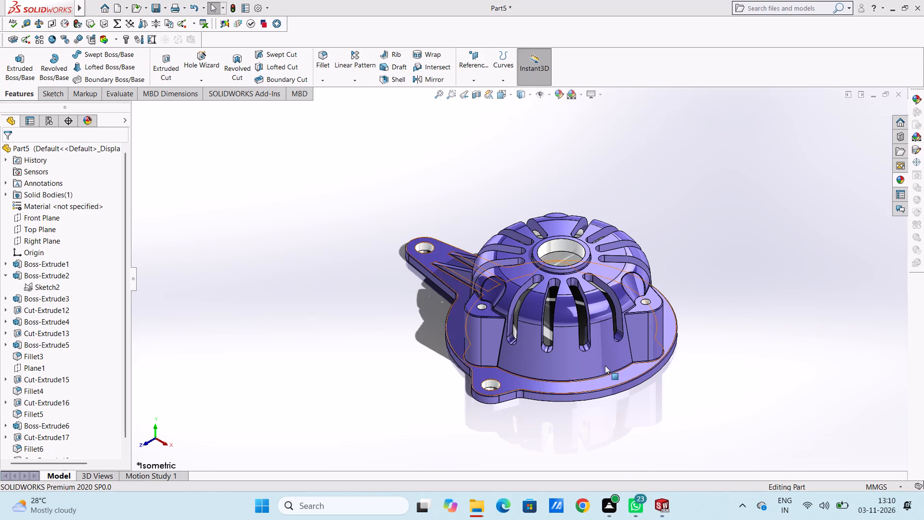
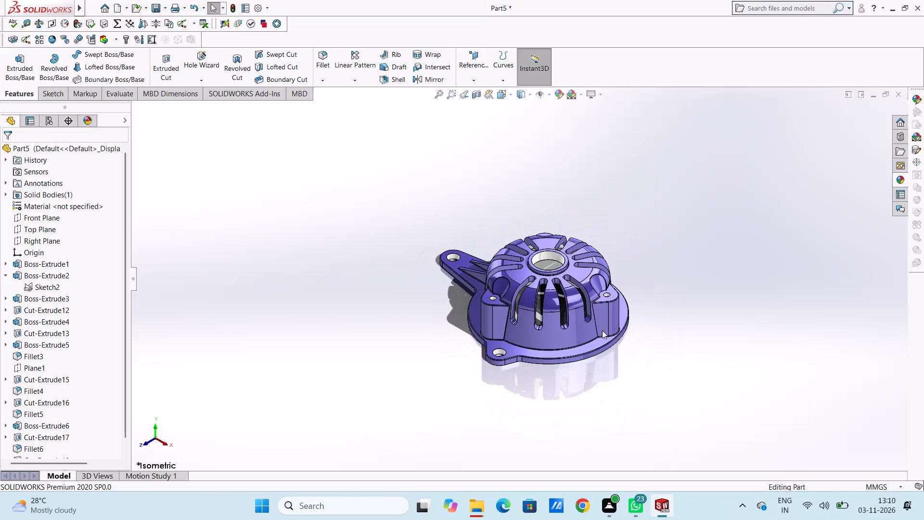
Save the part in the Documents folder under the file name Electric Motor Fan Cover Ø240.
scroll(592, 323, "down", 1)
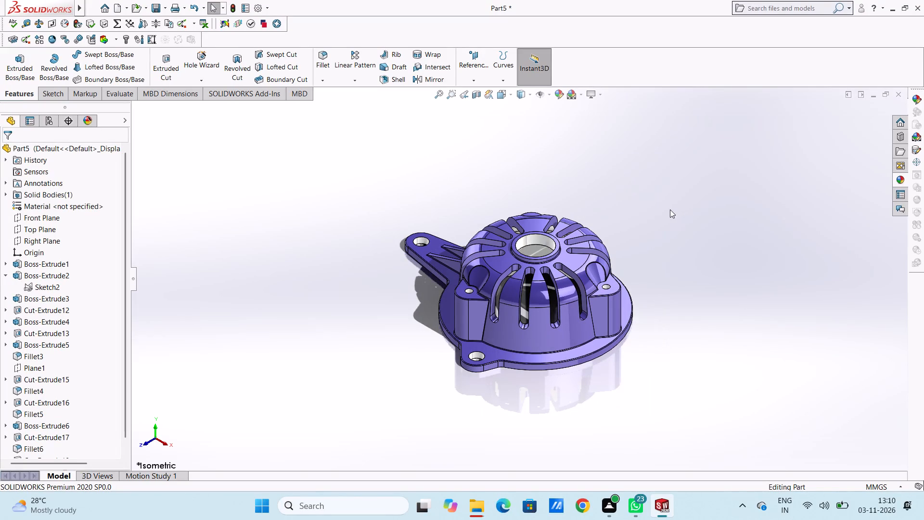
key("ctrl+s")
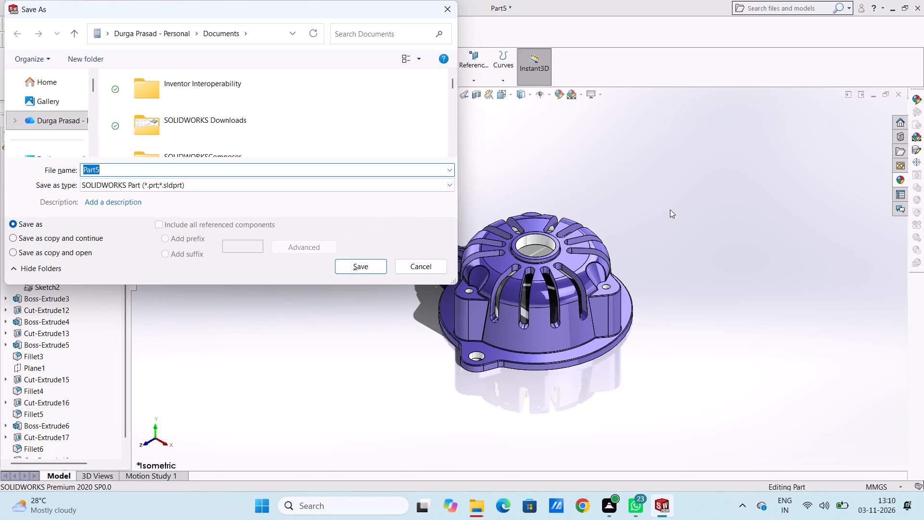
key("ctrl+v")
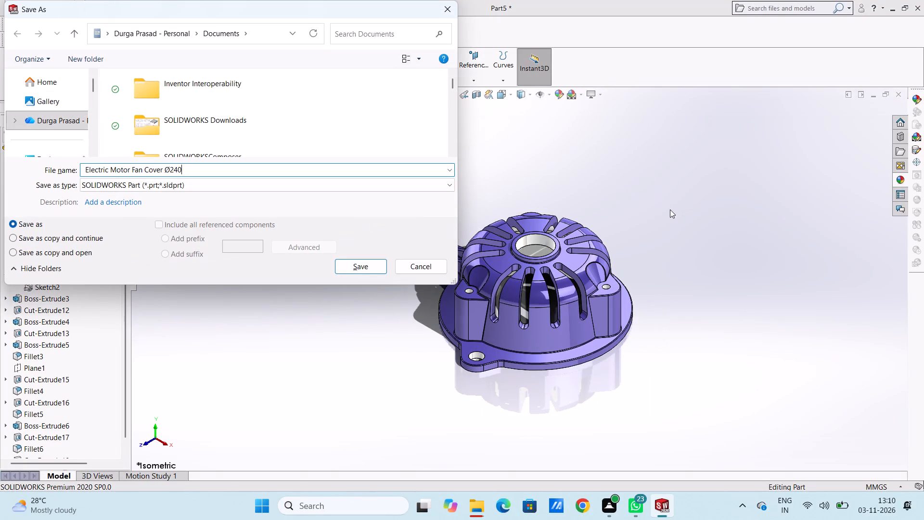
left_click(361, 264)
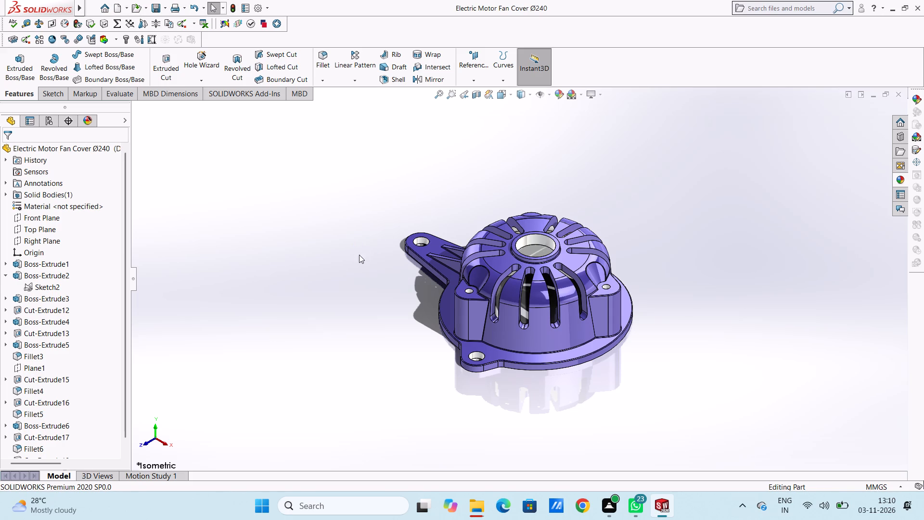
Save a PDF version (Adobe Portable Document Format) of the fan cover under the same file name in Documents.
left_click(165, 10)
left_click(182, 32)
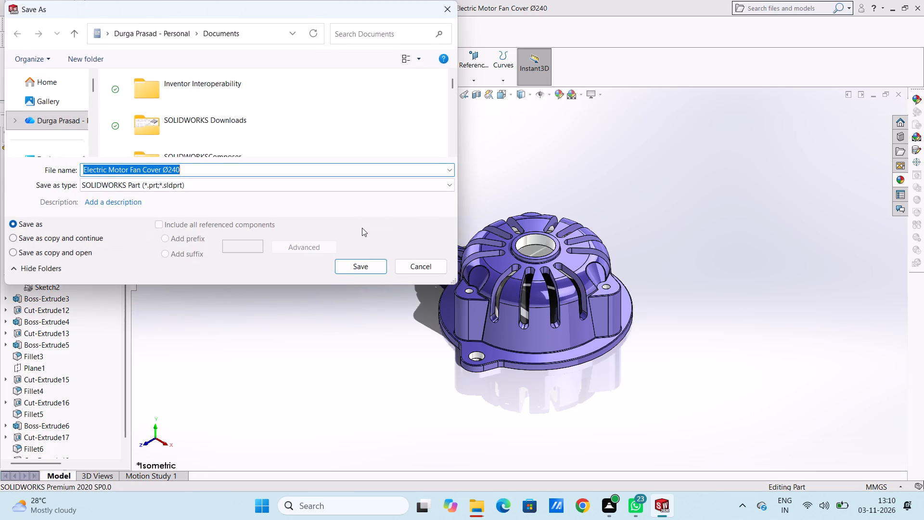
left_click(317, 183)
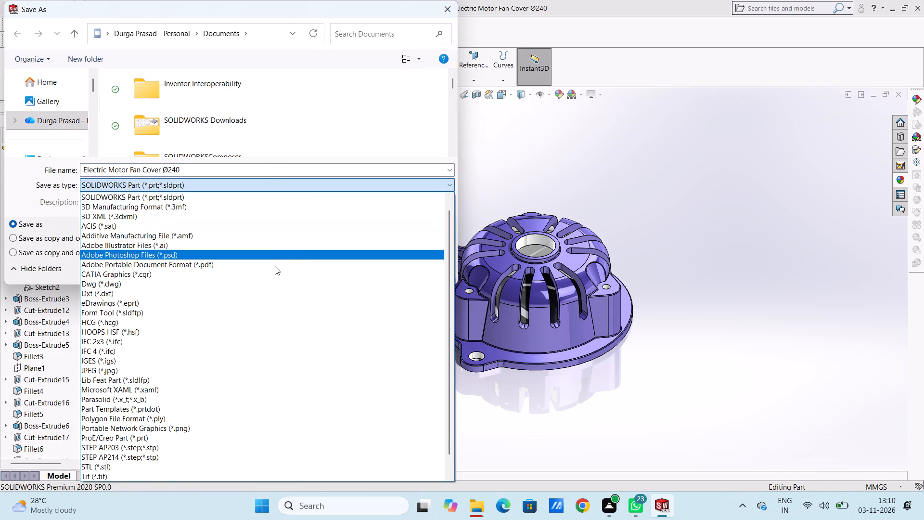
left_click(275, 266)
left_click(349, 284)
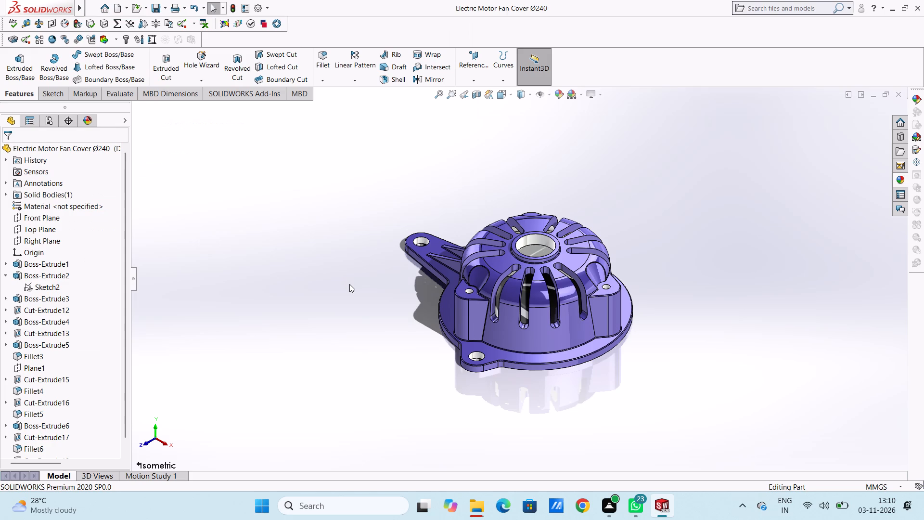